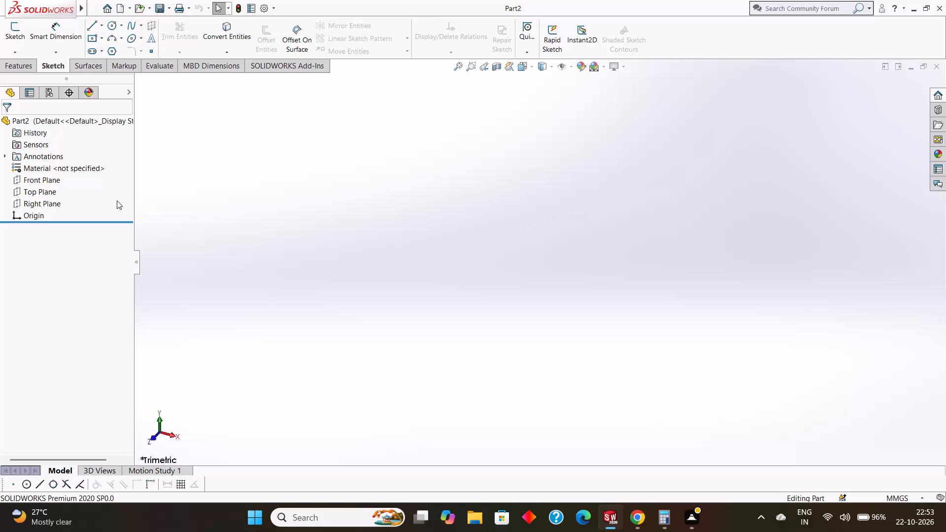
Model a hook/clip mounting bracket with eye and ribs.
Sketch a closed rectangle 70 mm wide and 60 mm high from lines on the Front Plane, with its lower-left corner at the origin.
left_click(42, 180)
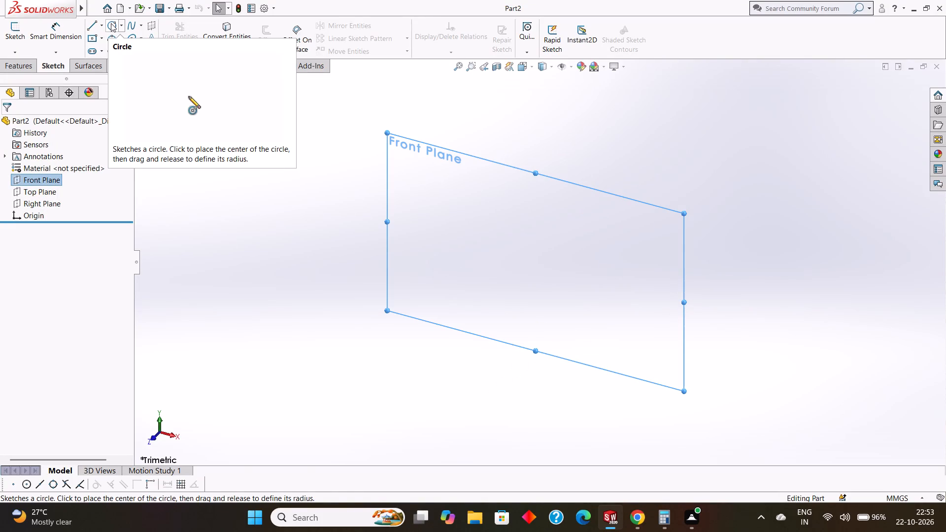
left_click(94, 28)
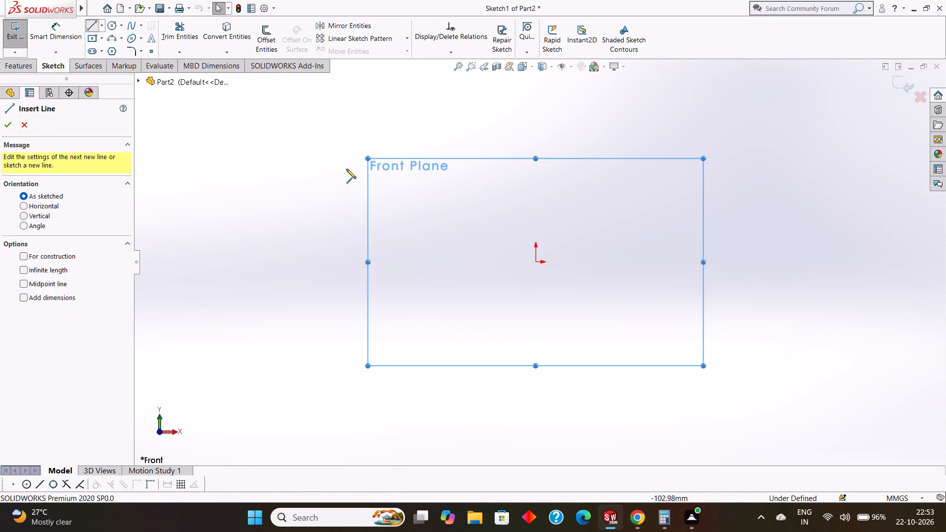
left_click(537, 262)
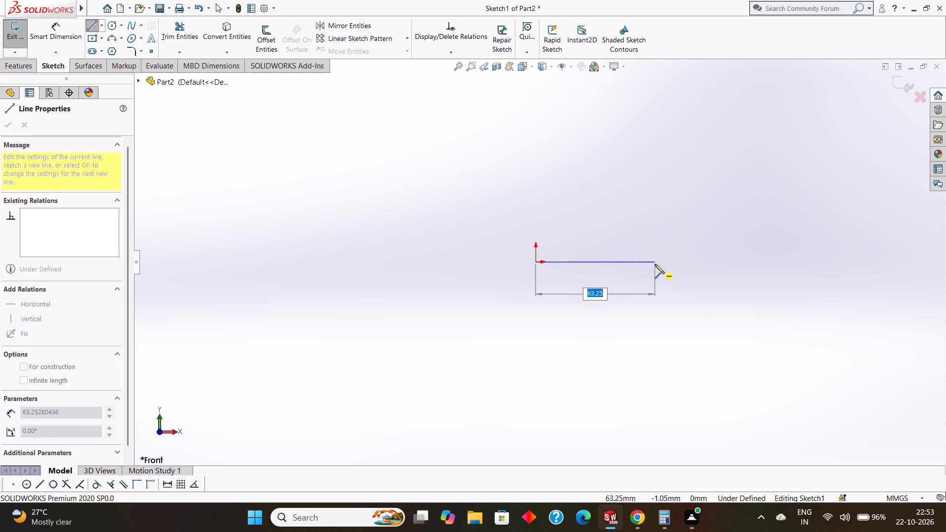
type("70")
key("Return")
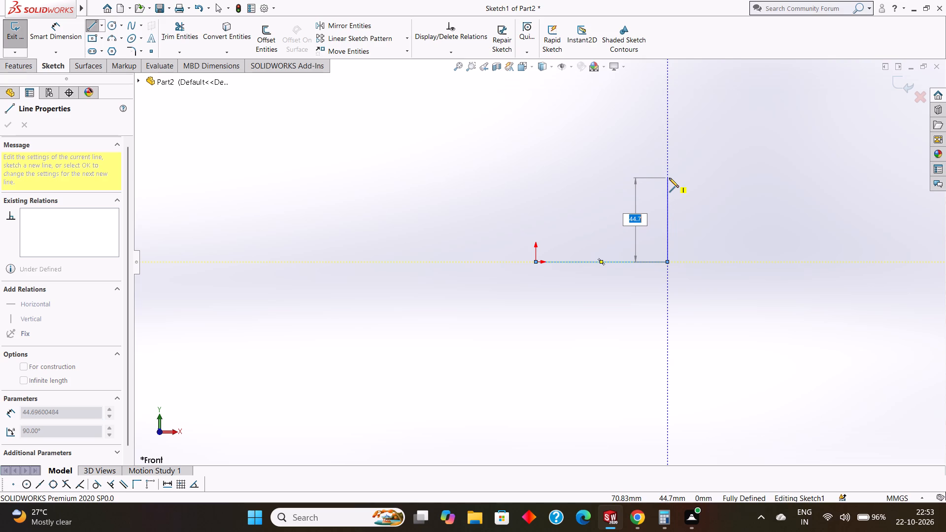
type("60")
key("Return")
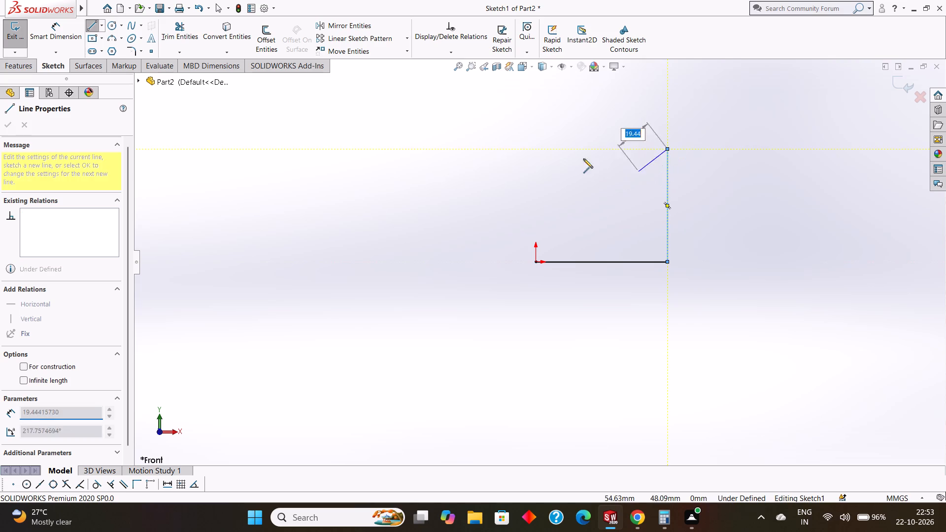
left_click(536, 149)
left_click(538, 262)
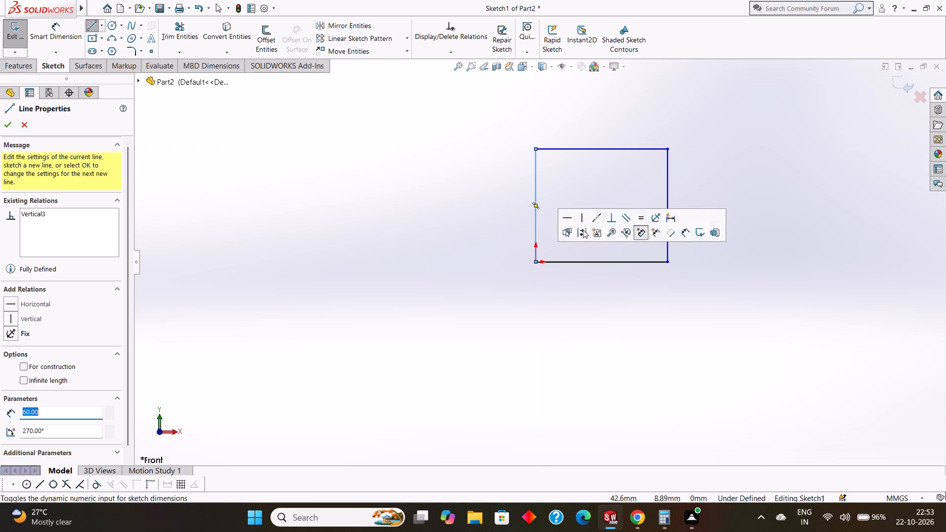
left_click(10, 126)
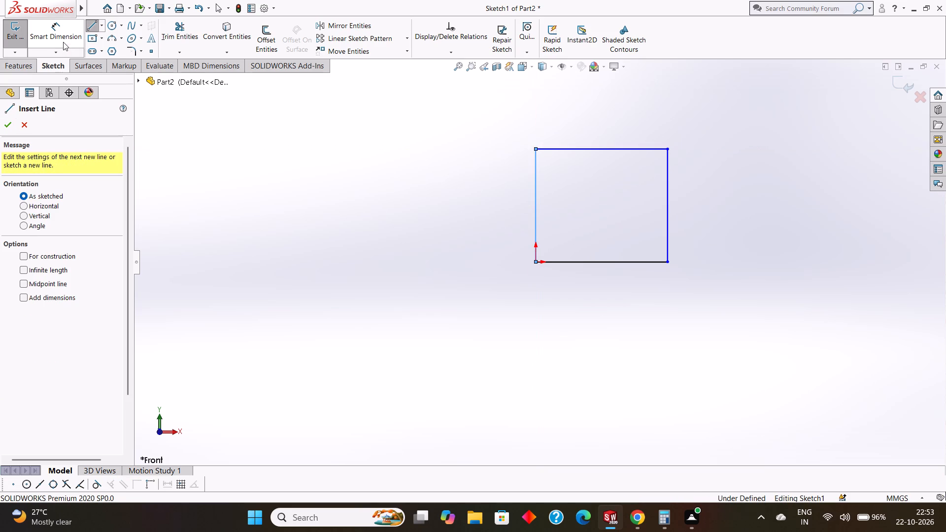
left_click(10, 125)
Add driving dimensions of 70 mm to the rectangle's bottom edge and 60 mm to its right edge.
left_click(57, 31)
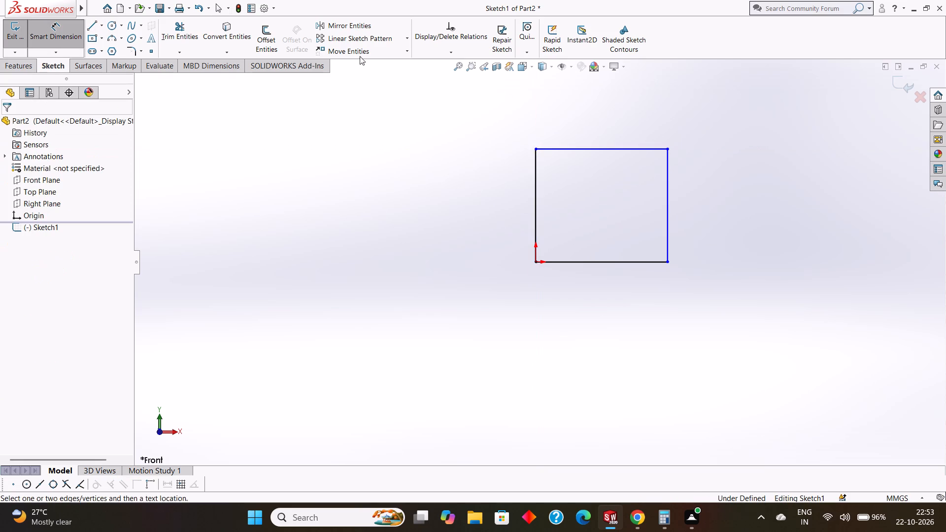
left_click(610, 261)
left_click(610, 301)
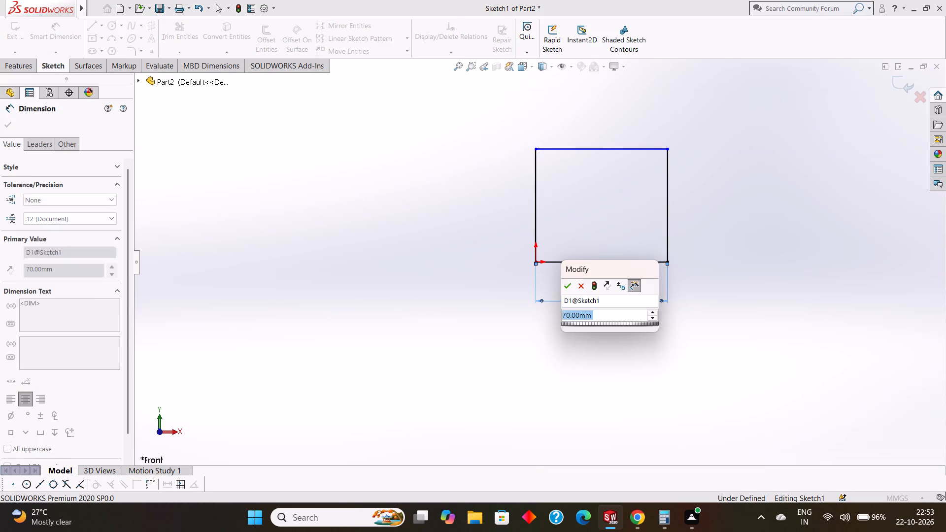
left_click(570, 289)
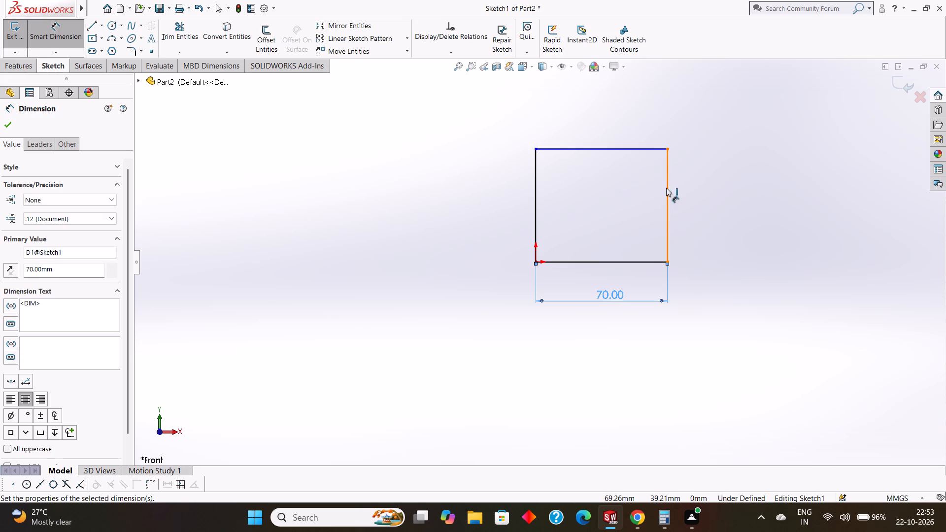
left_click(666, 188)
left_click(703, 190)
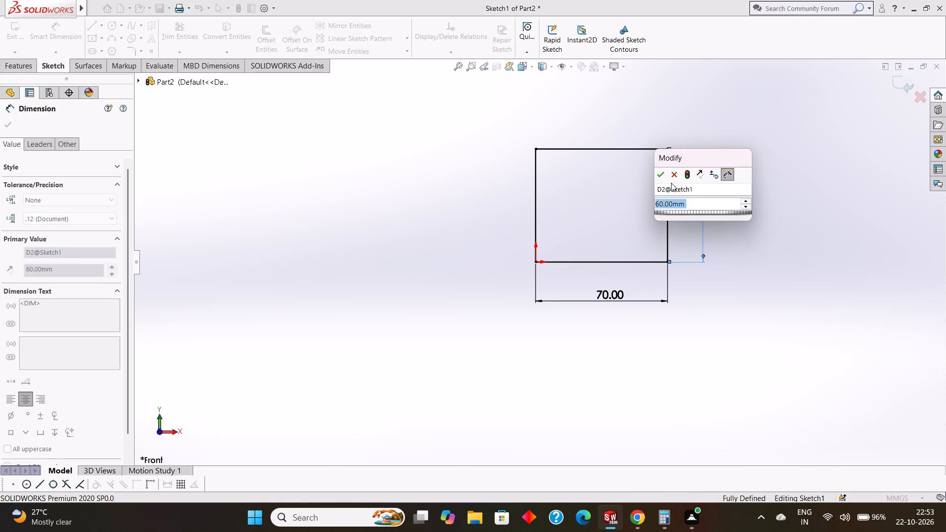
left_click(660, 176)
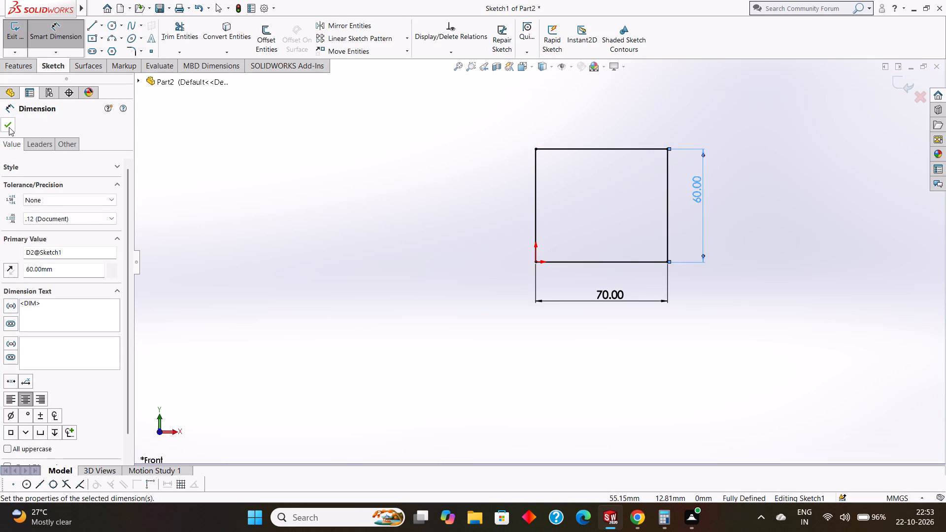
left_click(9, 127)
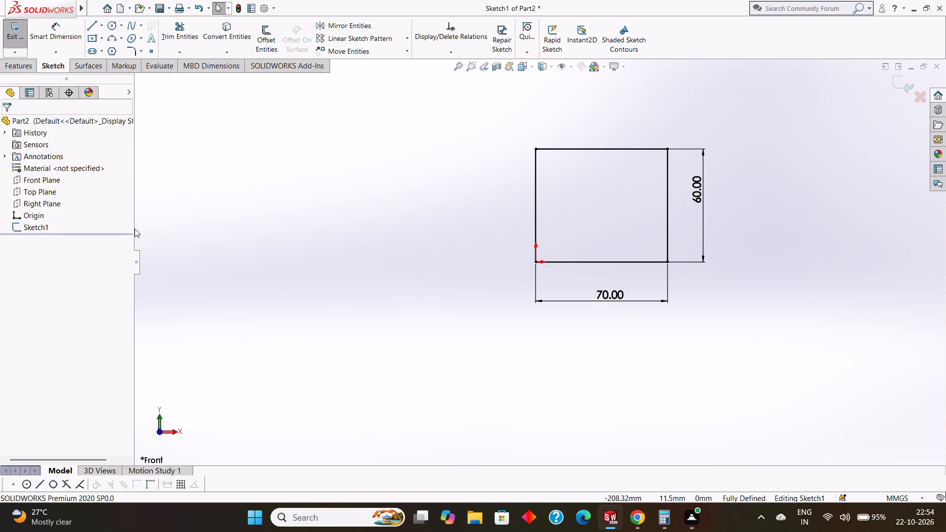
Extrude the rectangle as a blind boss with a depth of 7.5 mm.
left_click(22, 62)
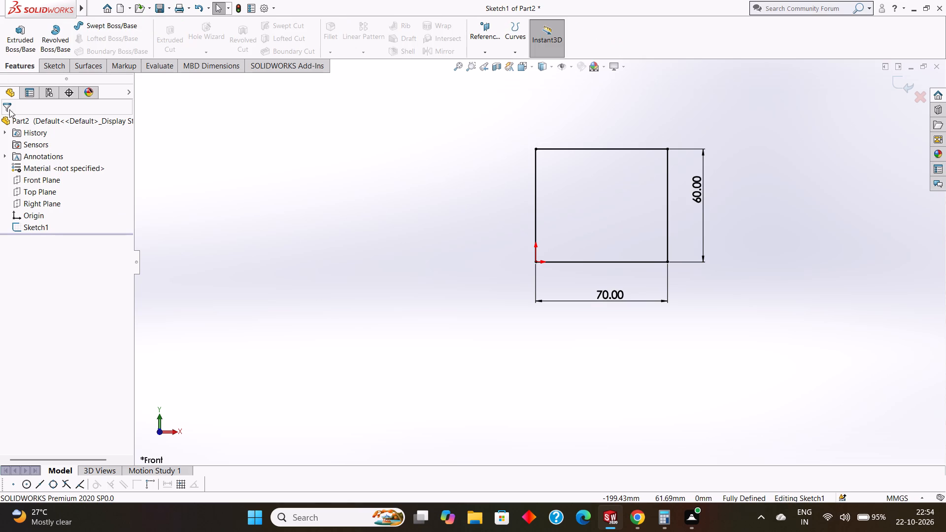
left_click(26, 36)
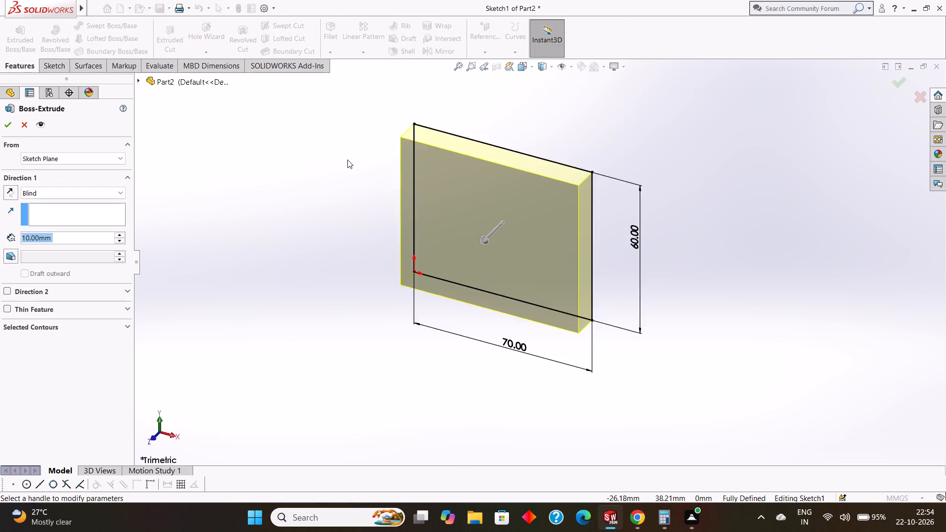
type("7.5")
key("Return")
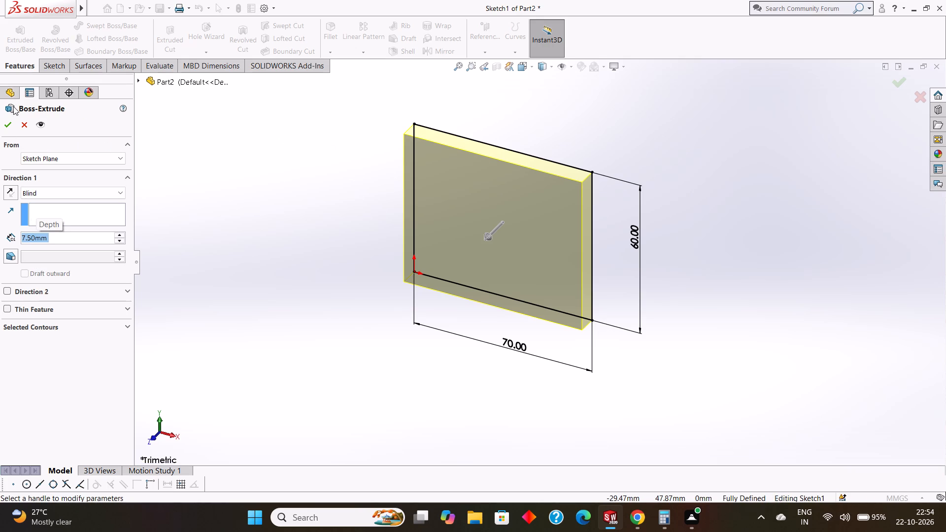
left_click(3, 125)
scroll(372, 308, "up", 1)
left_click(372, 308)
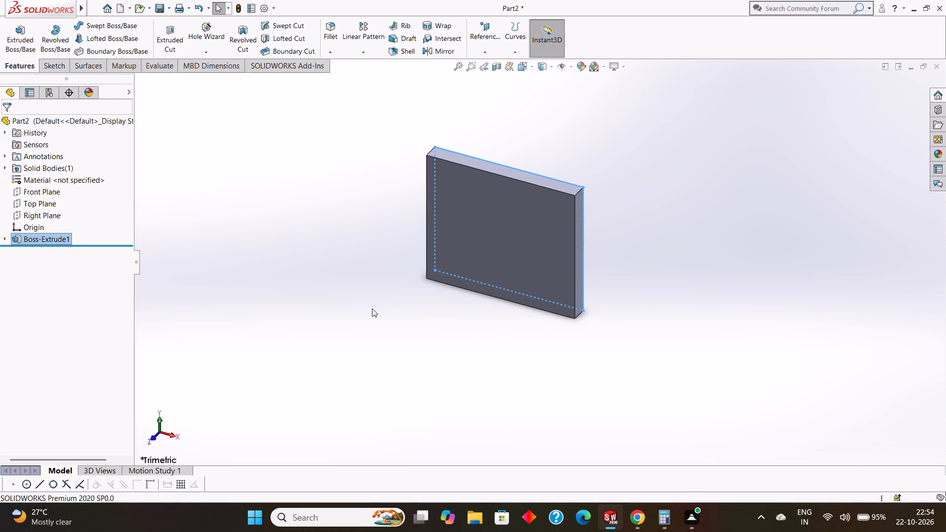
Start a new sketch on the plate's large front face, view it straight on and clear the selection.
middle_click_drag(384, 315, 393, 295)
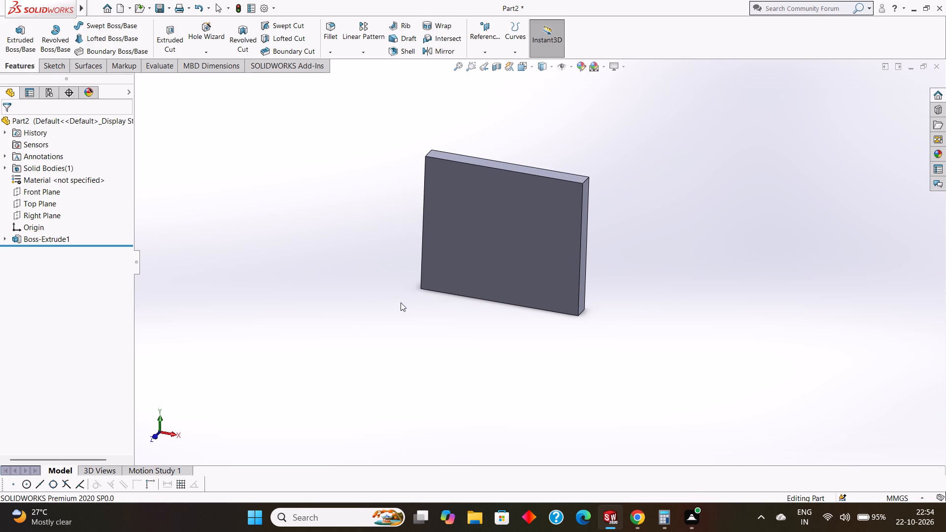
scroll(412, 305, "up", 1)
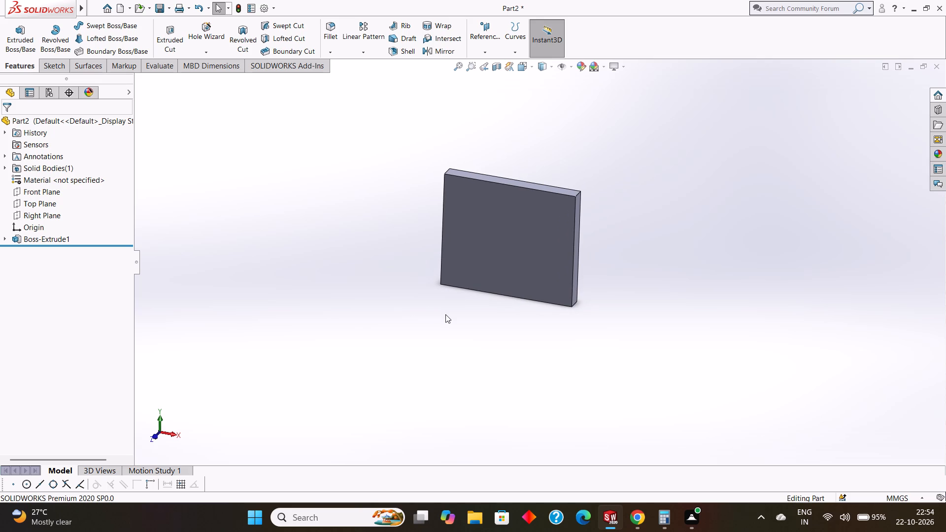
middle_click_drag(445, 314, 449, 306)
middle_click_drag(448, 318, 450, 313)
scroll(451, 320, "down", 1)
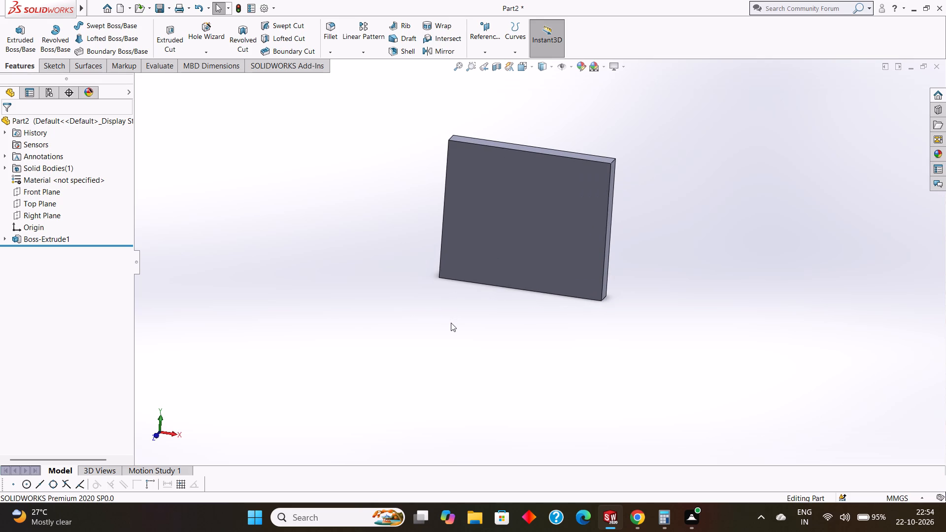
middle_click_drag(451, 323, 467, 325)
scroll(467, 325, "up", 1)
middle_click_drag(467, 326, 468, 319)
left_click(518, 219)
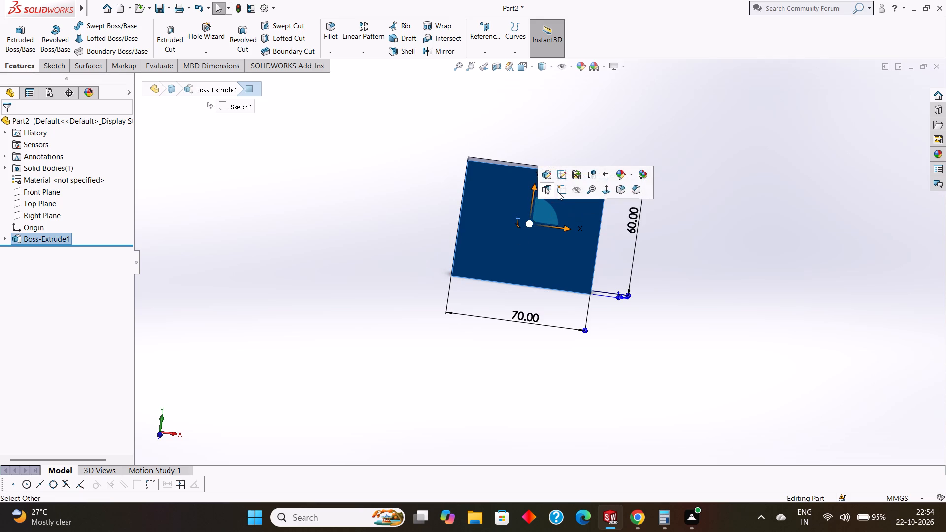
left_click(560, 194)
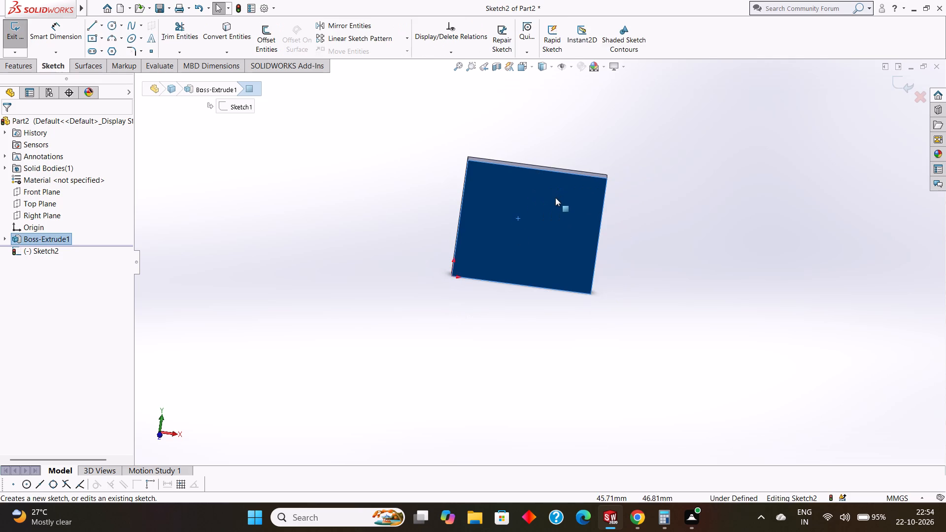
key("ctrl+8")
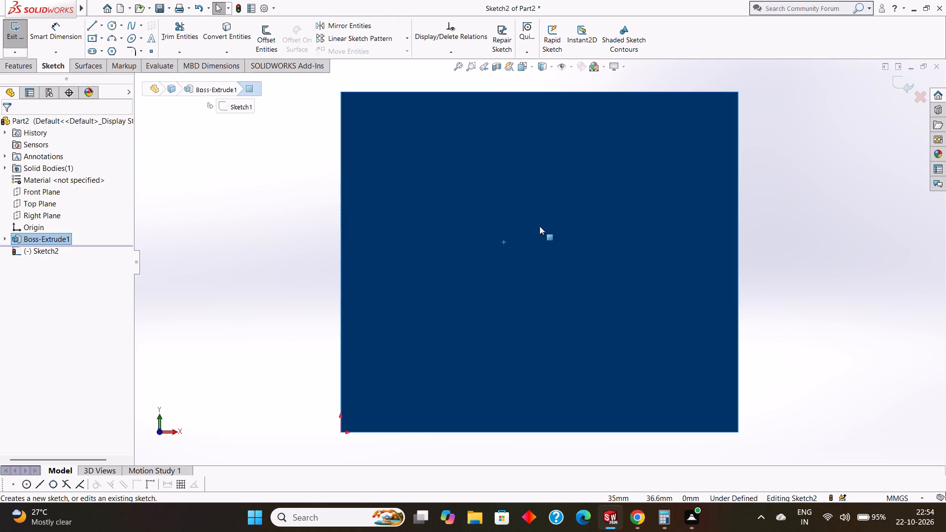
key("Escape")
key("Escape")
Examine the plate's front face and thin side faces from several angles.
middle_click_drag(567, 259, 555, 191)
scroll(552, 224, "up", 2)
middle_click_drag(559, 244, 560, 244)
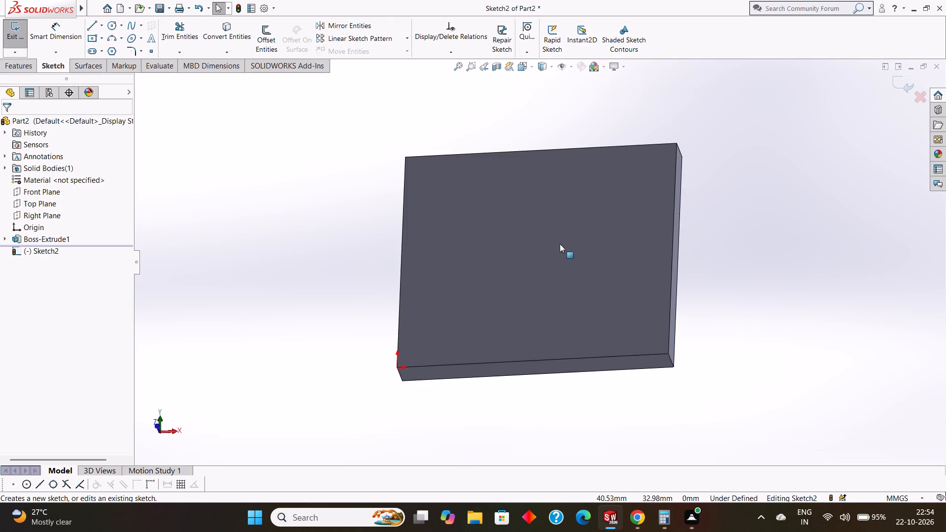
middle_click_drag(560, 244, 593, 242)
scroll(589, 250, "up", 1)
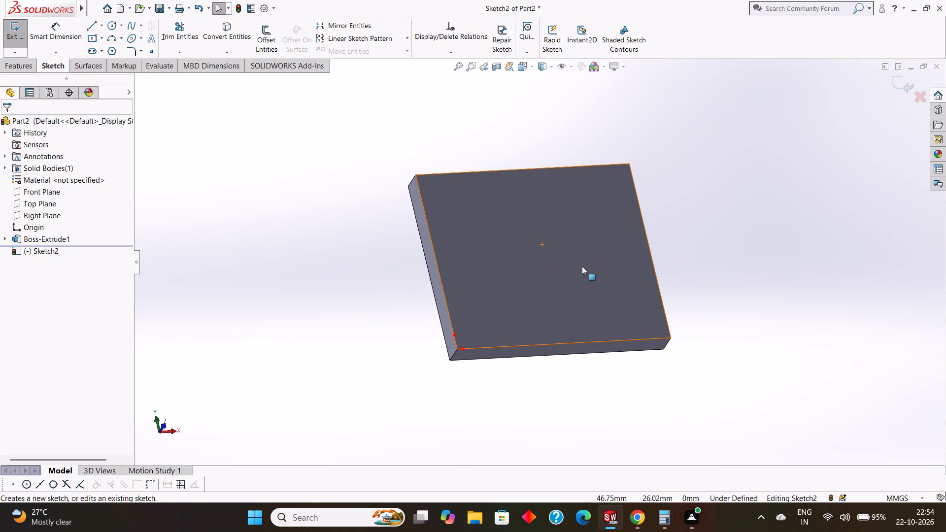
middle_click_drag(579, 266, 553, 240)
scroll(555, 247, "down", 1)
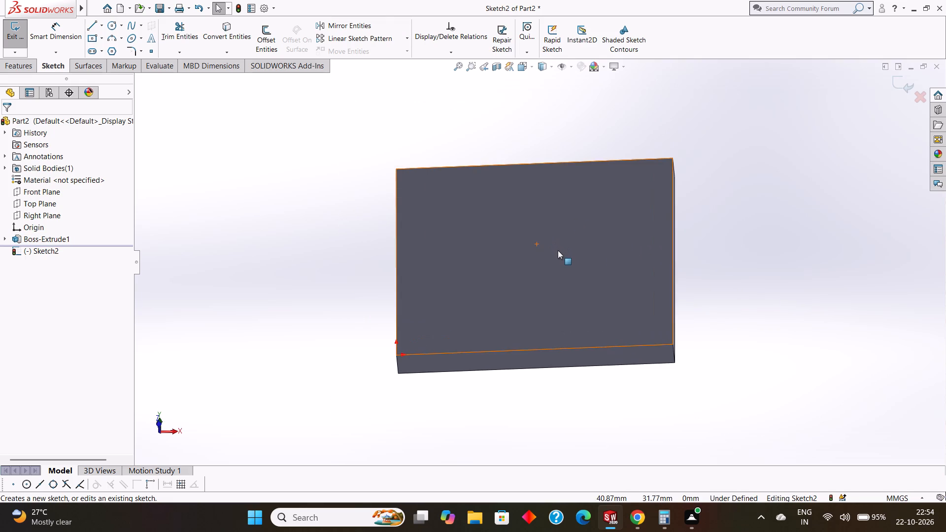
scroll(558, 250, "up", 1)
middle_click_drag(560, 255, 568, 245)
scroll(567, 248, "down", 2)
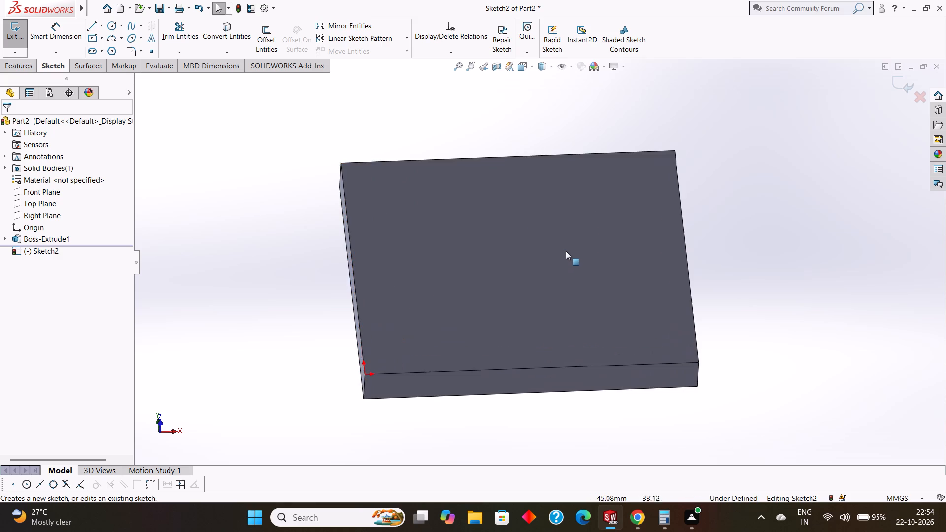
scroll(552, 256, "up", 2)
middle_click_drag(546, 262, 552, 195)
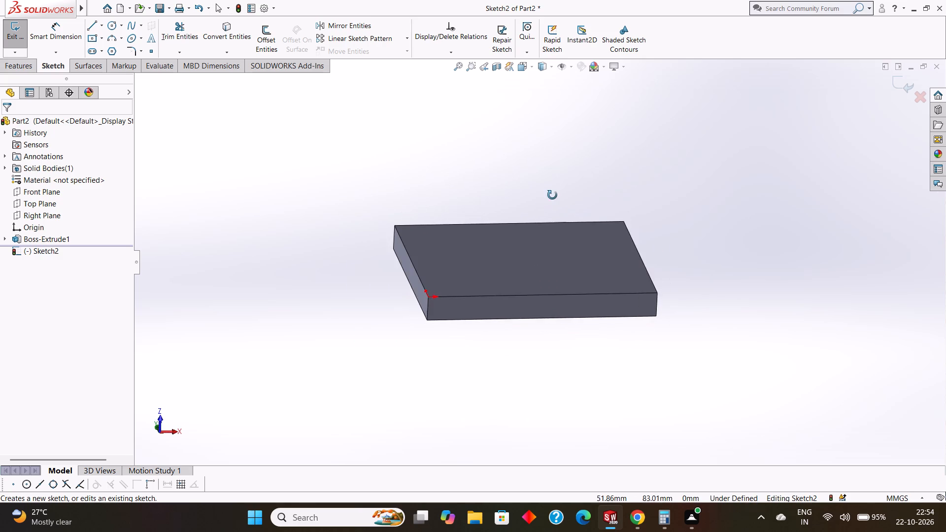
middle_click_drag(552, 195, 552, 200)
middle_click_drag(524, 247, 509, 241)
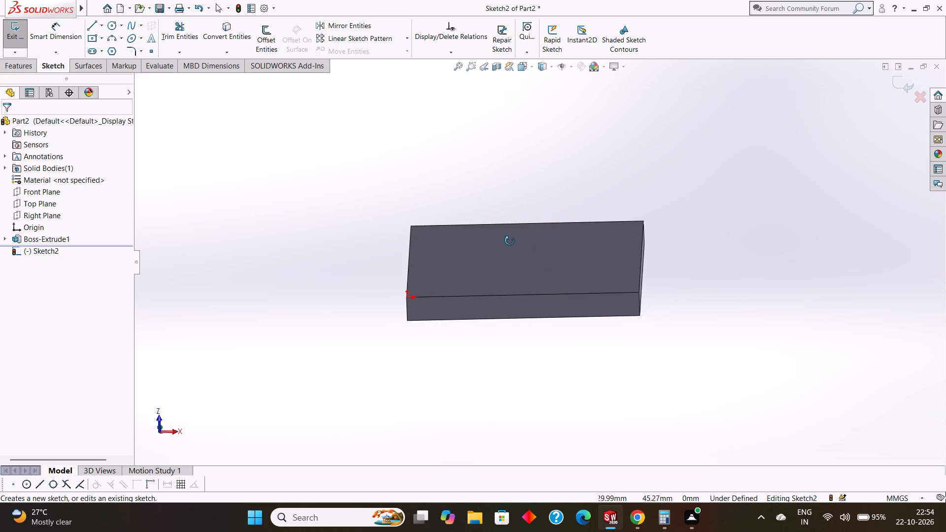
middle_click_drag(509, 241, 516, 234)
scroll(429, 258, "down", 3)
scroll(429, 258, "up", 2)
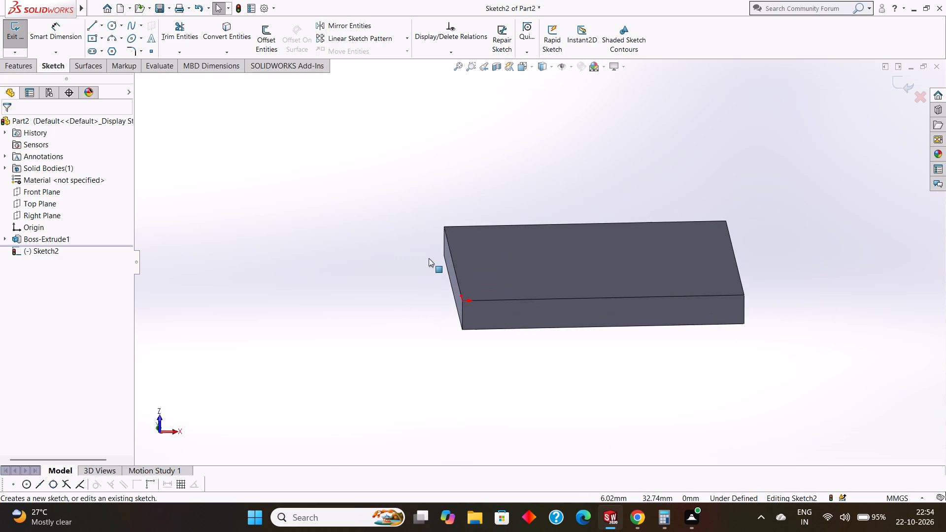
scroll(431, 263, "down", 3)
Examine the plate's thin side face straight on and at an angle.
left_click(480, 253)
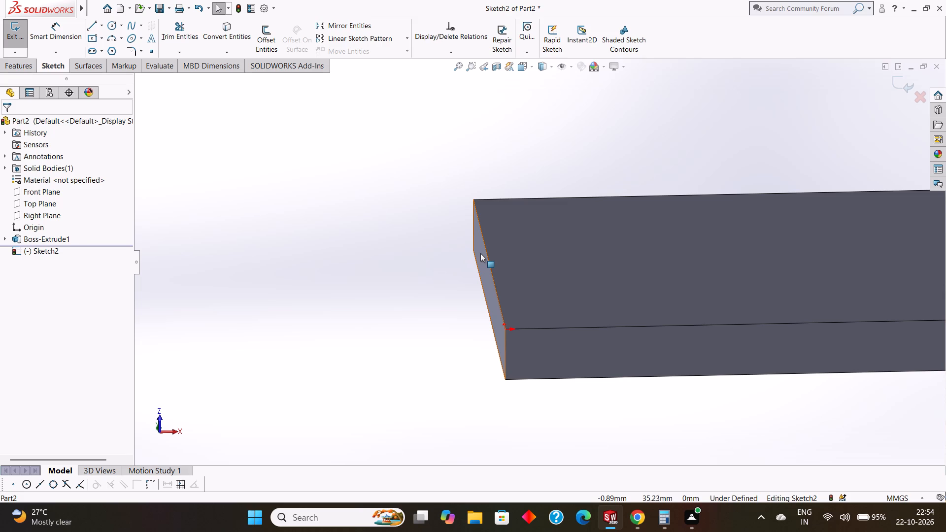
key("ctrl+8")
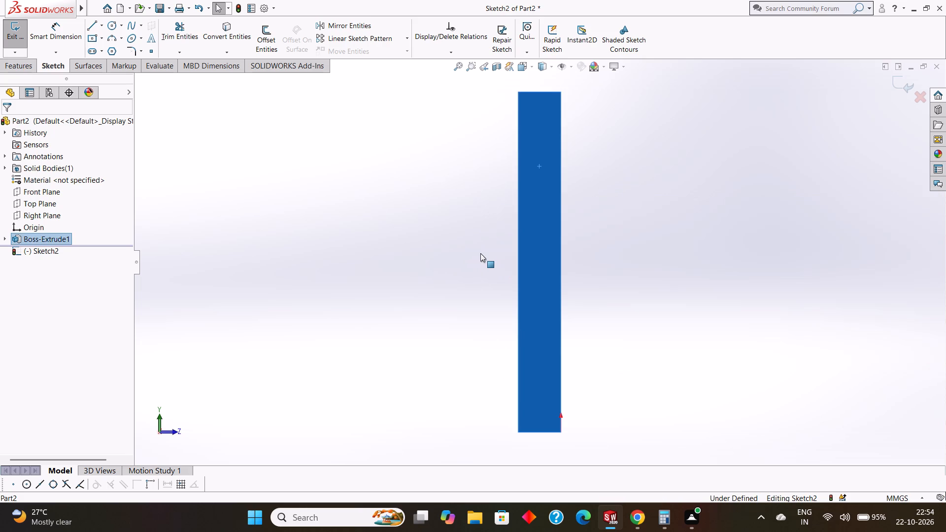
key("Escape")
middle_click_drag(564, 242, 525, 248)
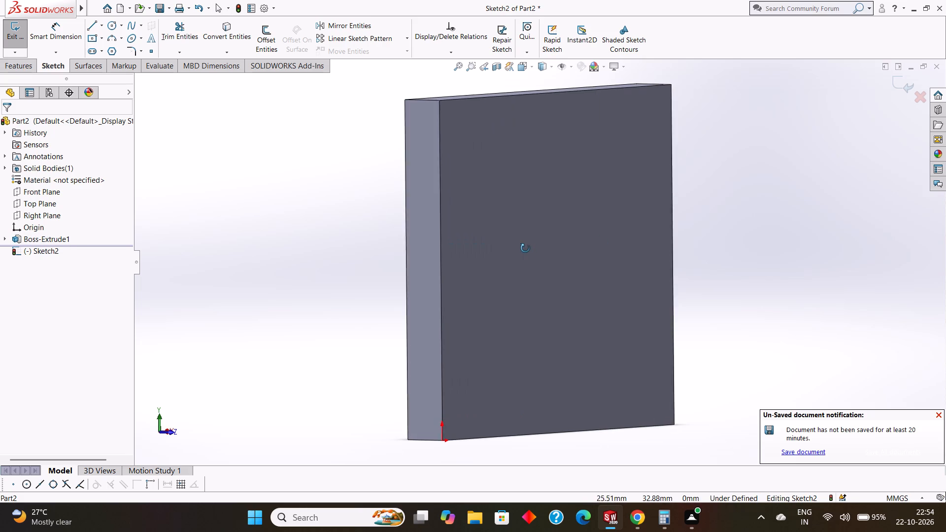
middle_click_drag(525, 248, 546, 242)
left_click(487, 225)
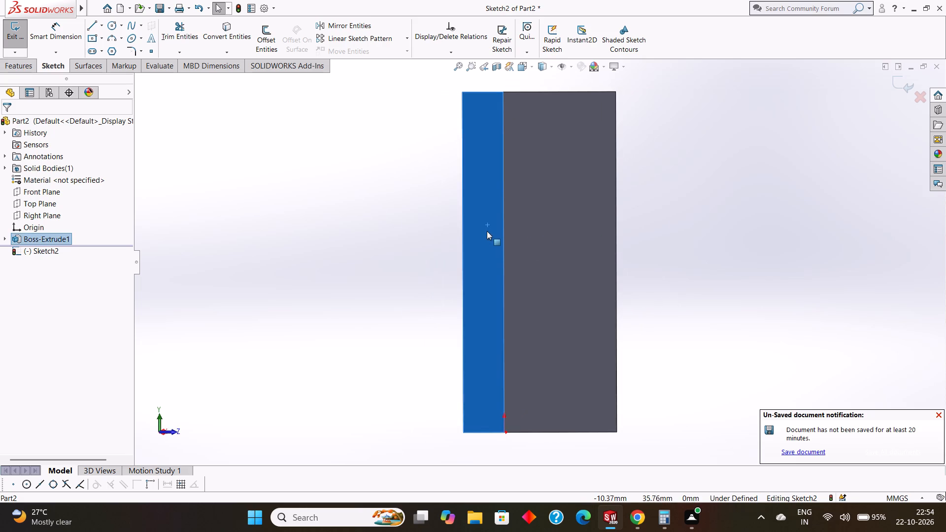
key("ctrl+8")
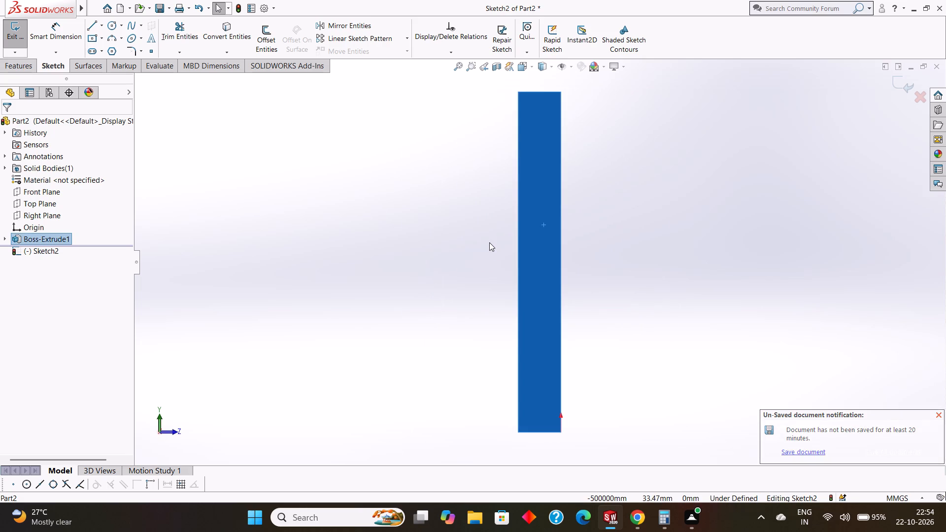
key("Escape")
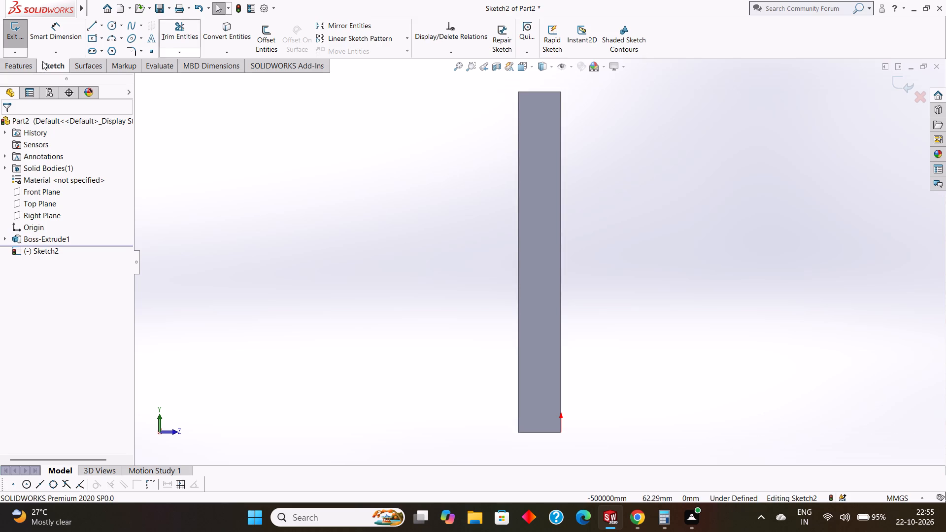
Exit the empty sketch on the plate's large front face.
left_click(17, 65)
left_click(62, 63)
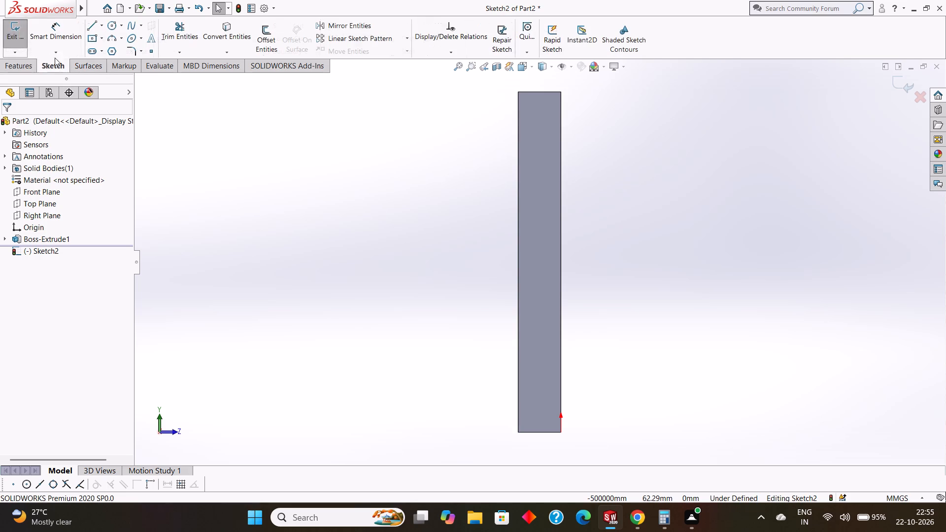
left_click(10, 30)
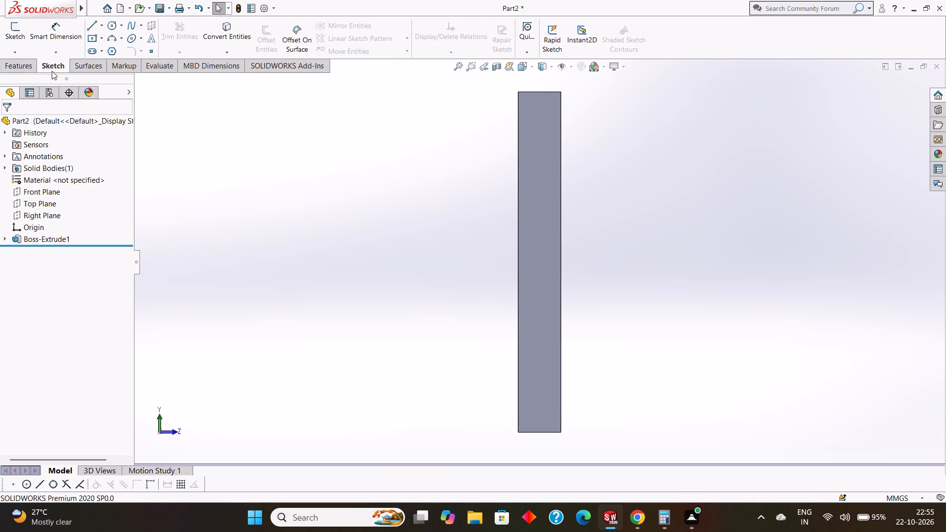
Examine the plate's thin side face and its long edges at an angle and straight on from opposite directions.
left_click(232, 31)
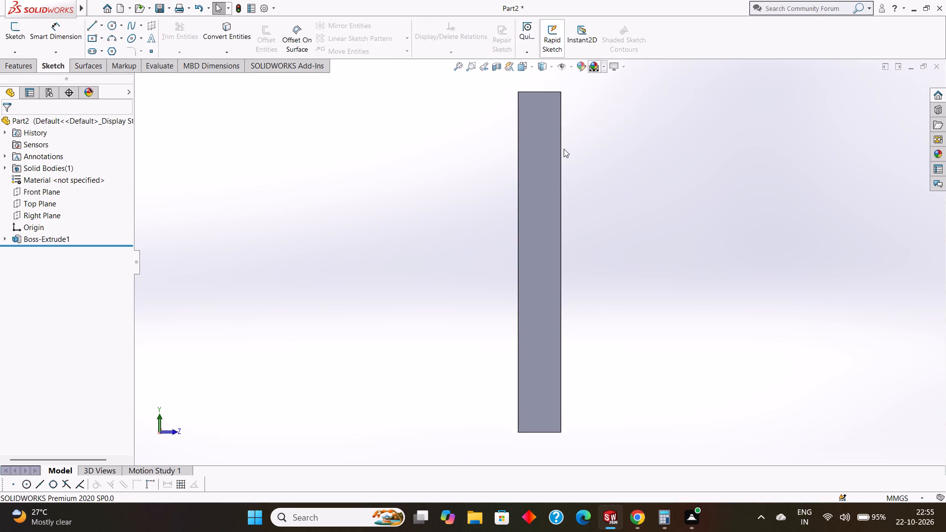
left_click(562, 147)
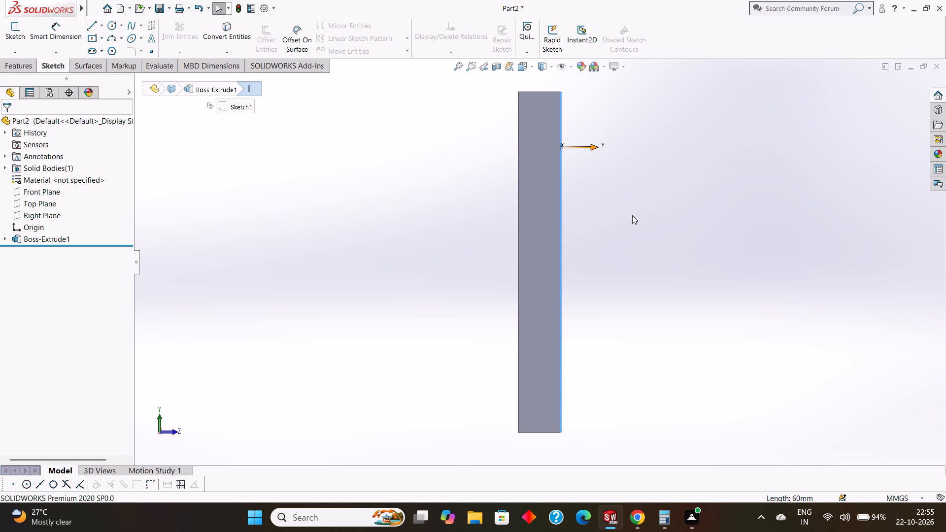
middle_click_drag(632, 213, 605, 214)
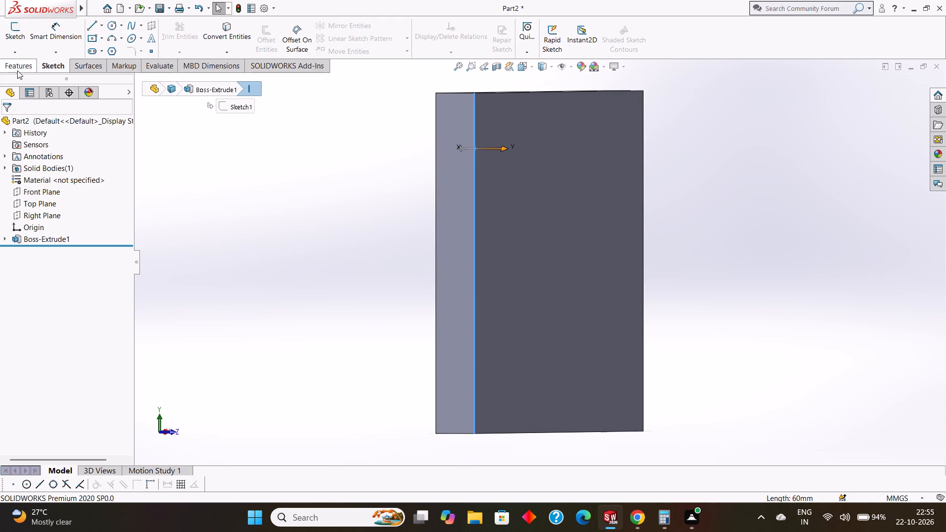
left_click(17, 70)
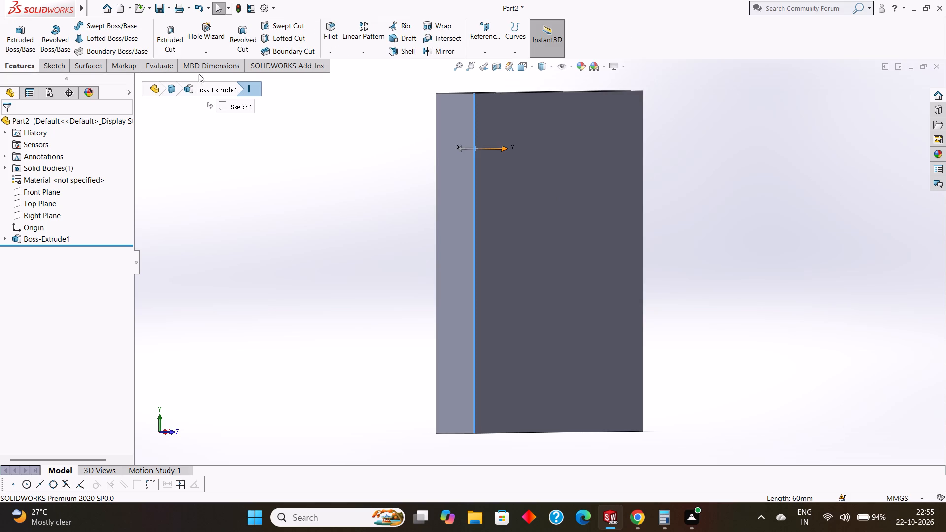
middle_click_drag(574, 124, 582, 121)
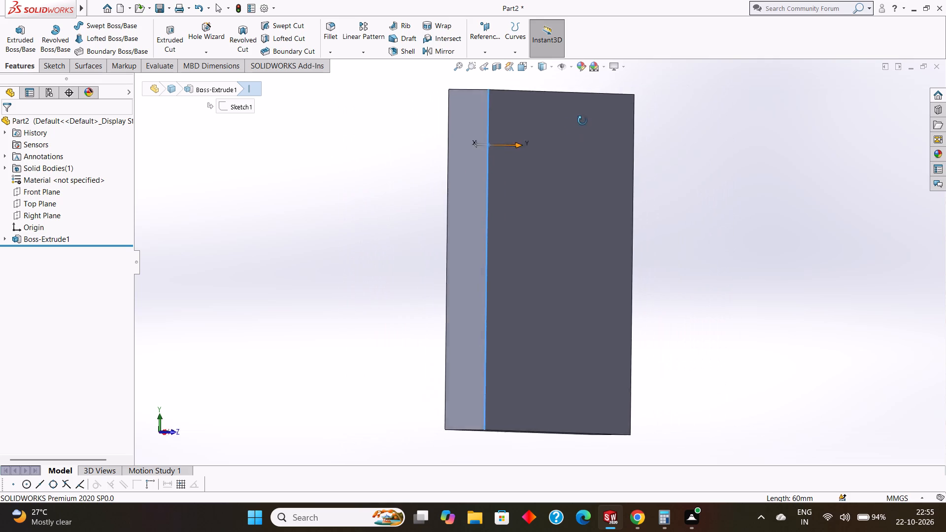
middle_click_drag(582, 121, 586, 120)
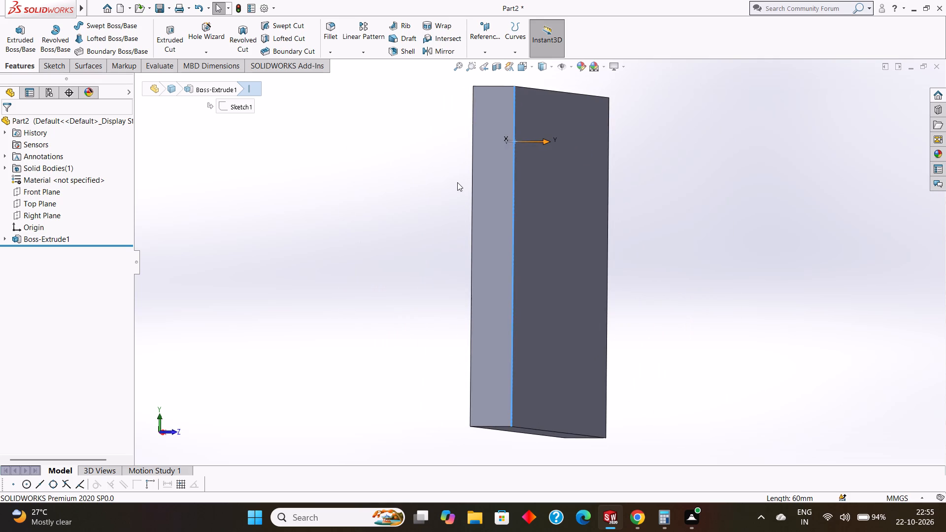
key("Escape")
middle_click_drag(495, 162, 503, 166)
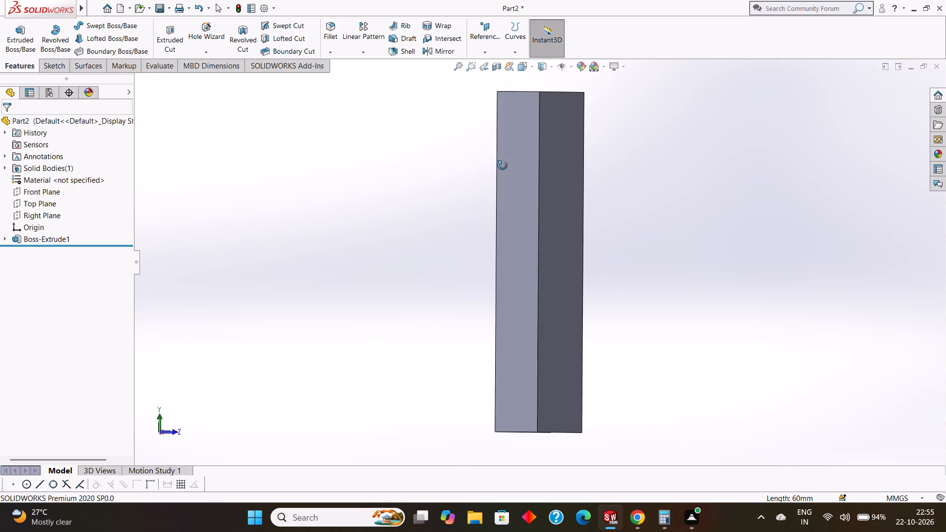
middle_click_drag(503, 166, 503, 166)
left_click(516, 148)
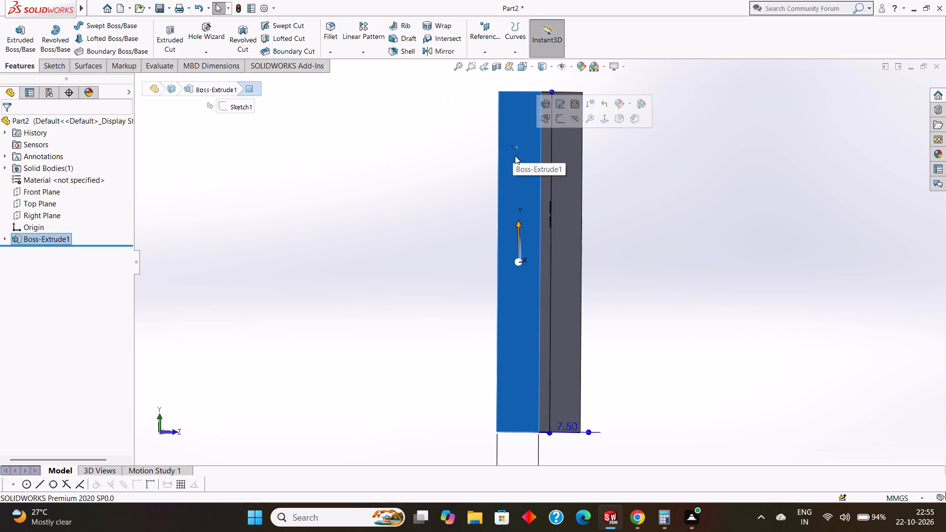
key("ctrl+8")
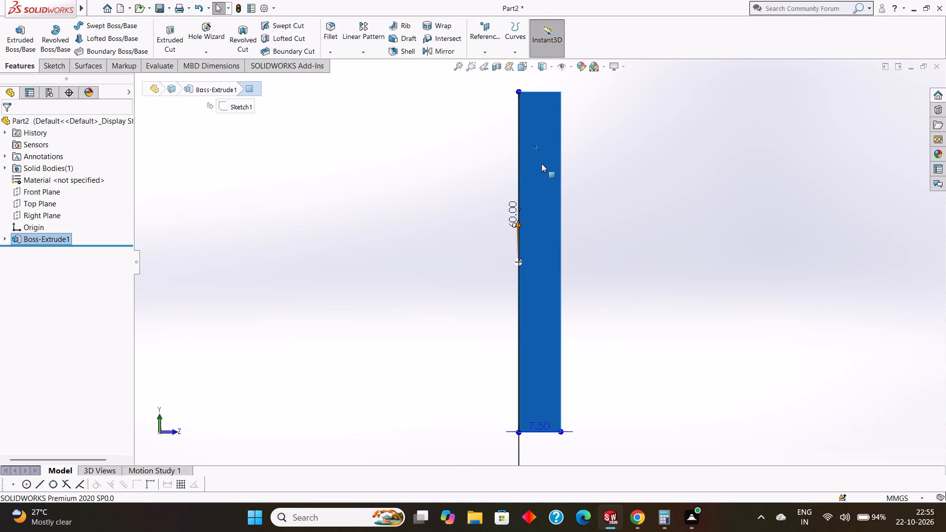
key("ctrl+8")
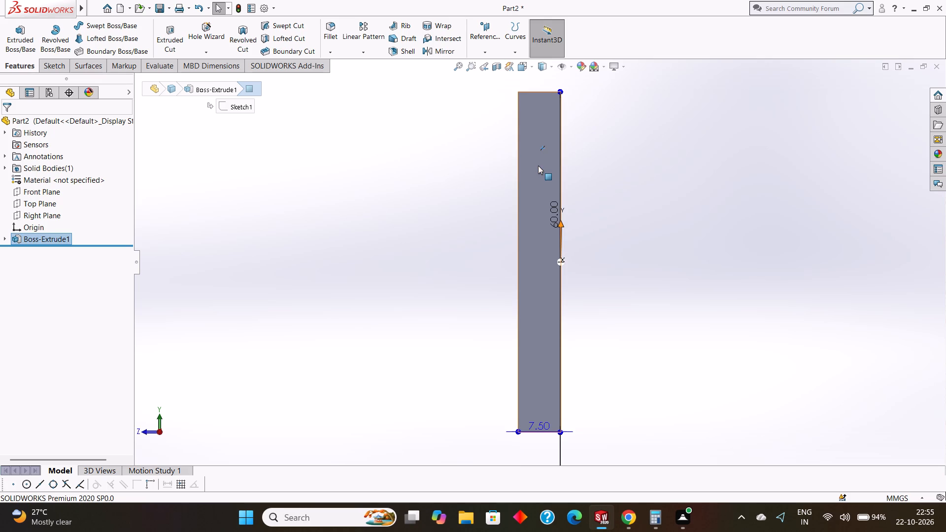
key("Escape")
key("Escape")
left_click(562, 140)
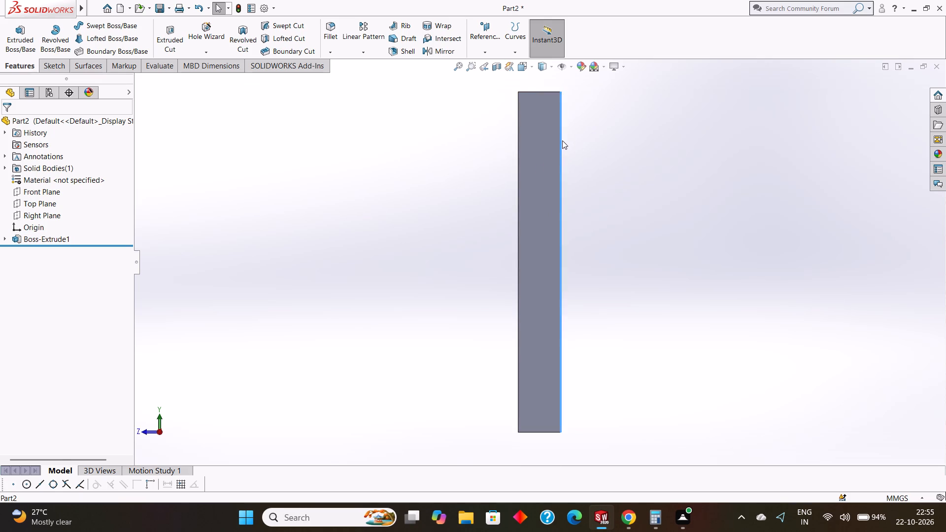
key("Escape")
key("Escape")
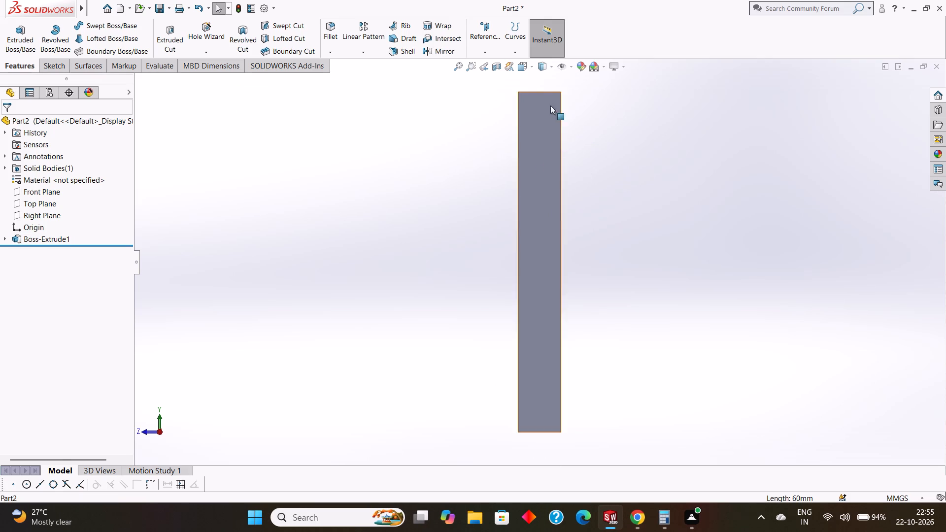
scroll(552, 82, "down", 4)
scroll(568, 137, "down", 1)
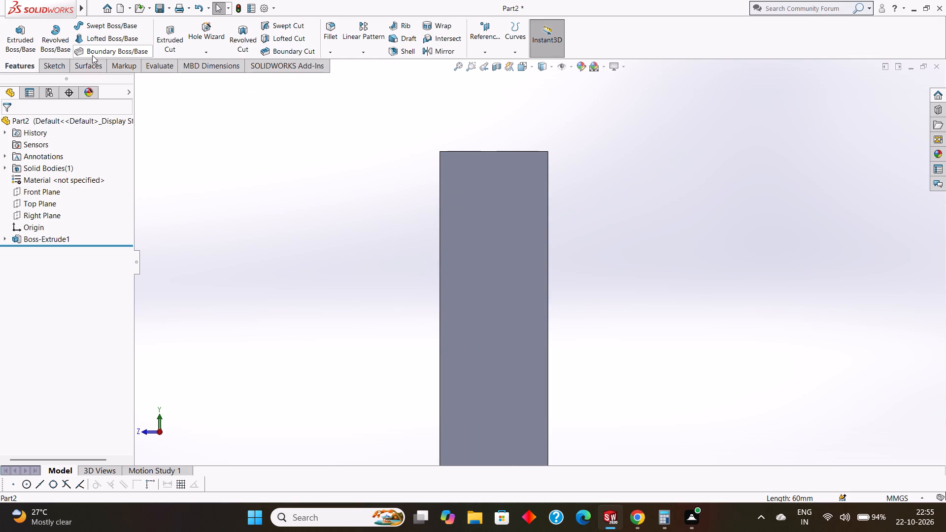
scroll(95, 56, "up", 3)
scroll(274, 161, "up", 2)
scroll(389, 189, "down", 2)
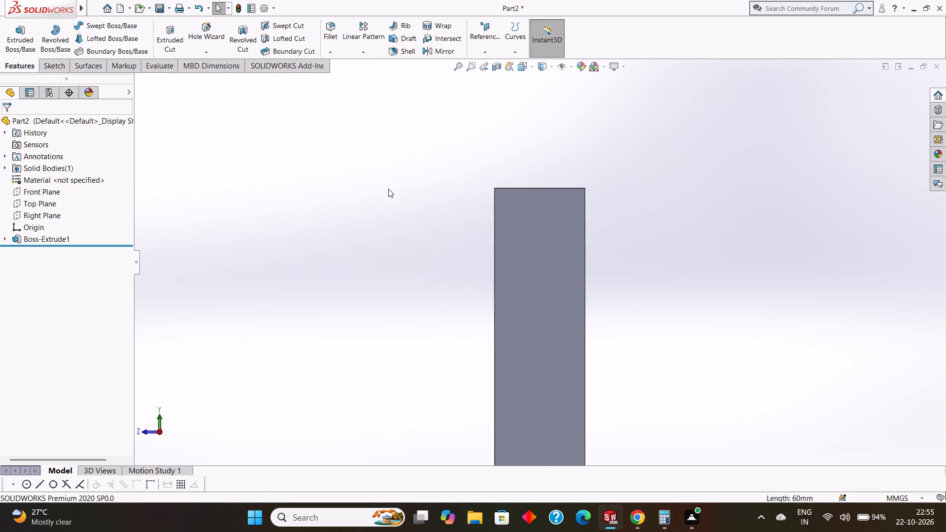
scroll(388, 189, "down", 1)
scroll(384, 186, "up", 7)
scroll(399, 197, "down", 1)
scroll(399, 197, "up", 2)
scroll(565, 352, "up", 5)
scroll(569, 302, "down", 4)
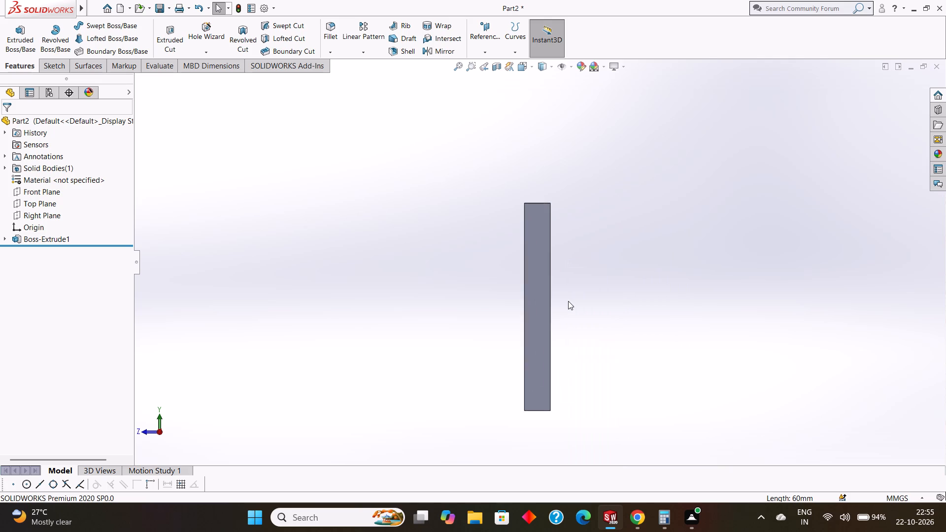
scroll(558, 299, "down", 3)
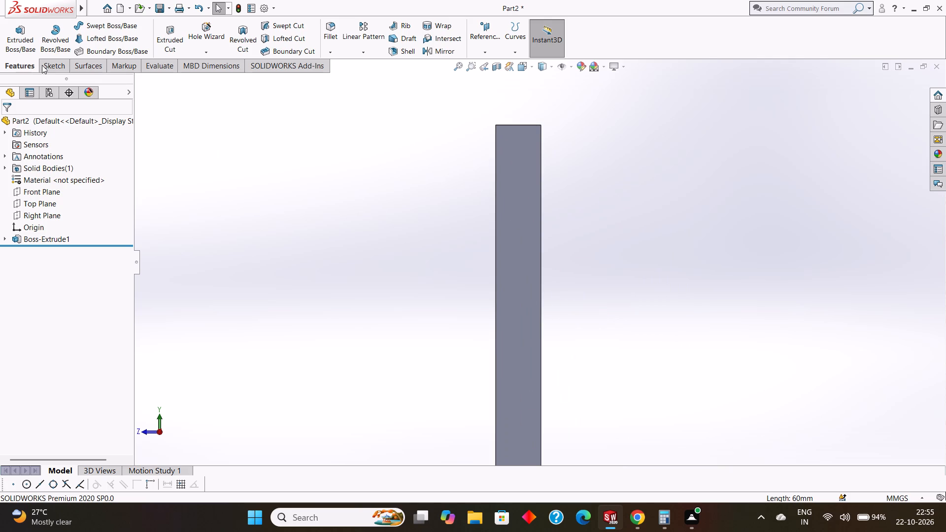
Examine the plate's thin side face and the adjoining large faces from several angles.
left_click(57, 63)
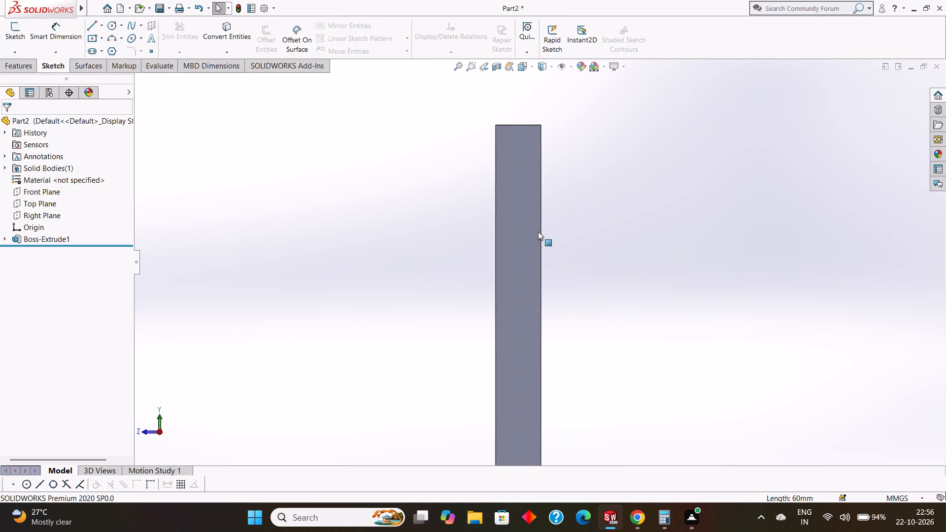
middle_click_drag(569, 218, 559, 219)
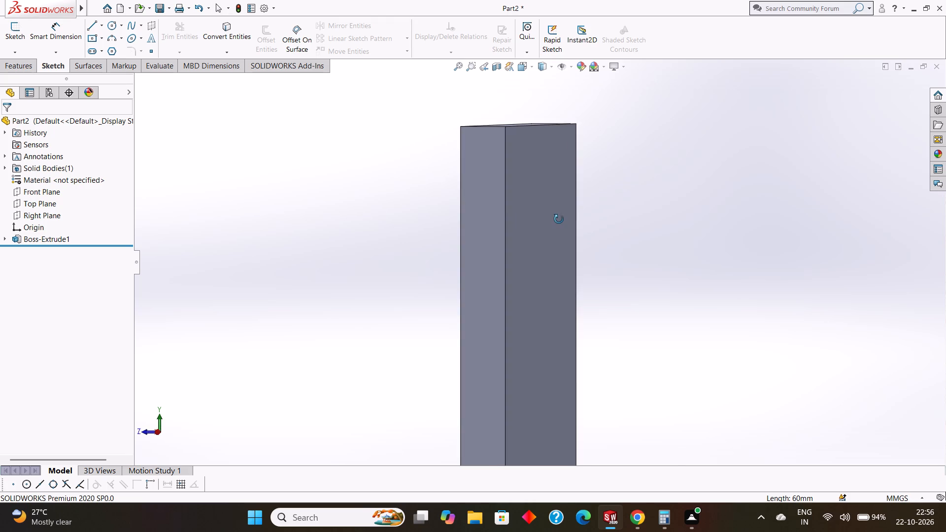
middle_click_drag(559, 219, 522, 206)
scroll(528, 203, "up", 7)
middle_click_drag(543, 234, 557, 193)
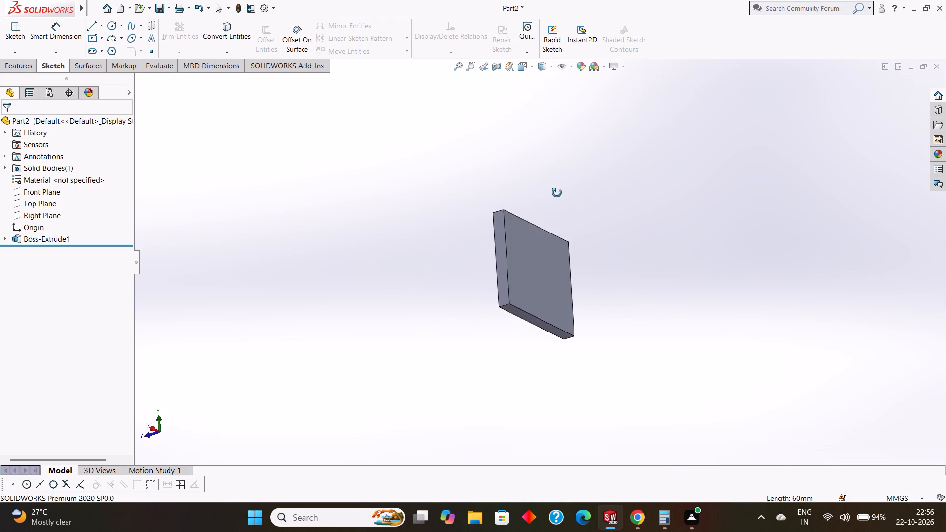
middle_click_drag(557, 193, 572, 228)
scroll(518, 241, "down", 11)
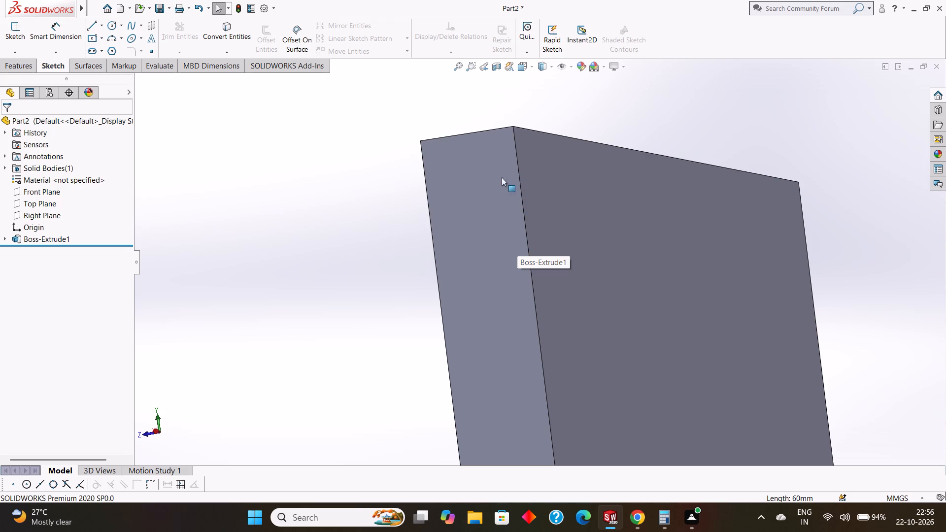
left_click(490, 185)
scroll(493, 189, "up", 3)
middle_click(406, 211)
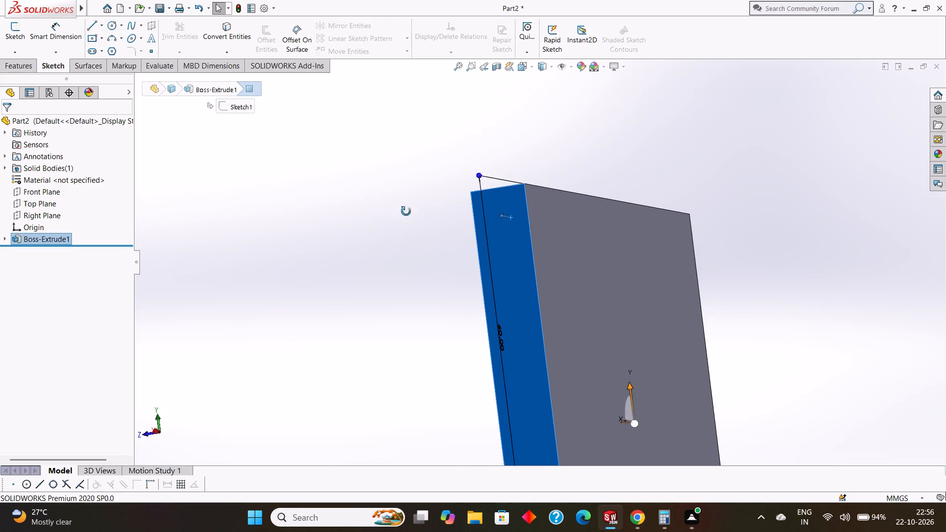
middle_click_drag(413, 212, 430, 208)
left_click(427, 208)
middle_click_drag(427, 208, 436, 211)
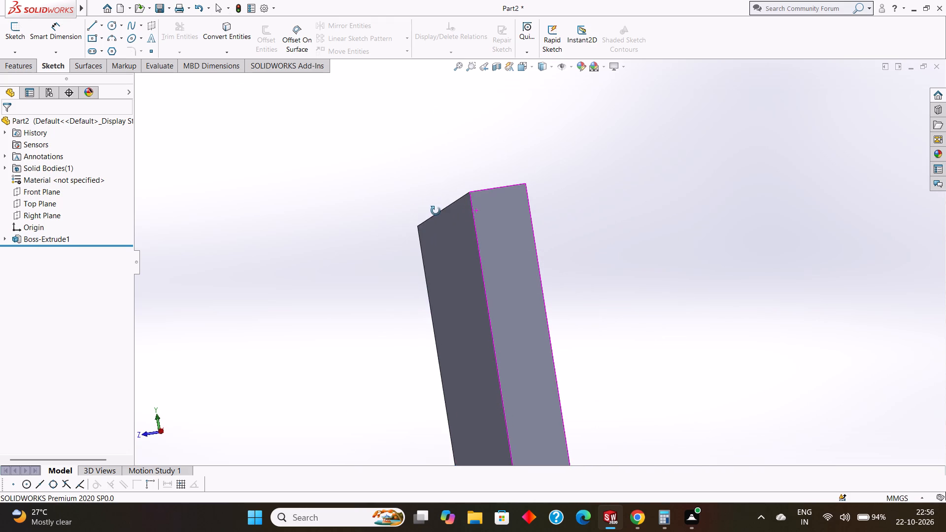
middle_click_drag(436, 211, 435, 210)
scroll(435, 209, "up", 4)
middle_click_drag(431, 206, 414, 208)
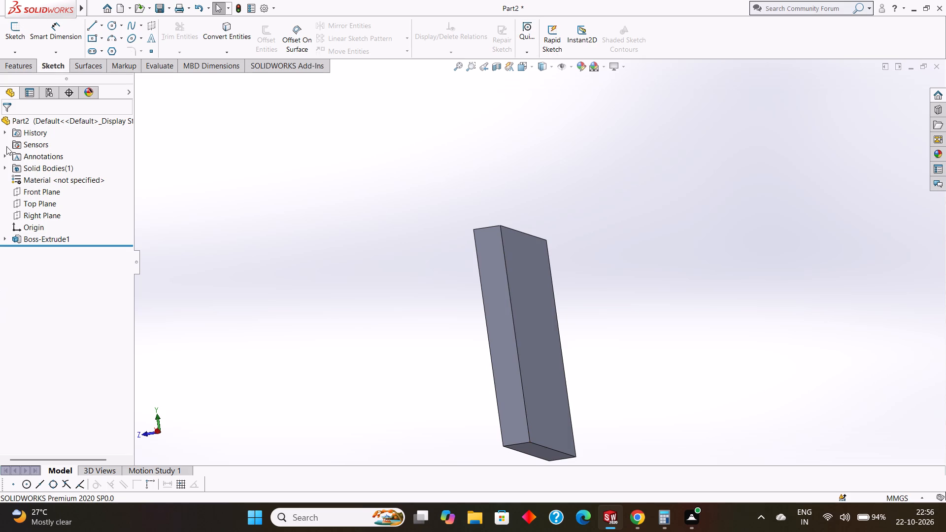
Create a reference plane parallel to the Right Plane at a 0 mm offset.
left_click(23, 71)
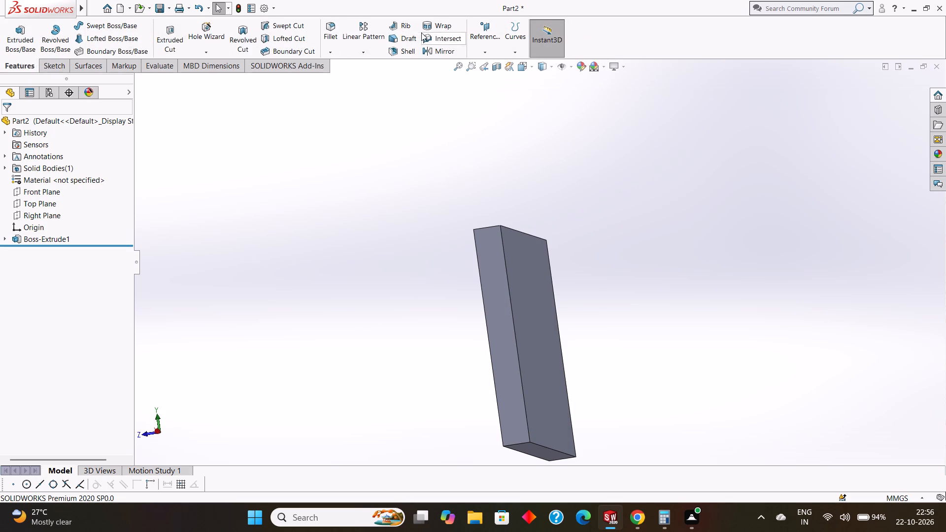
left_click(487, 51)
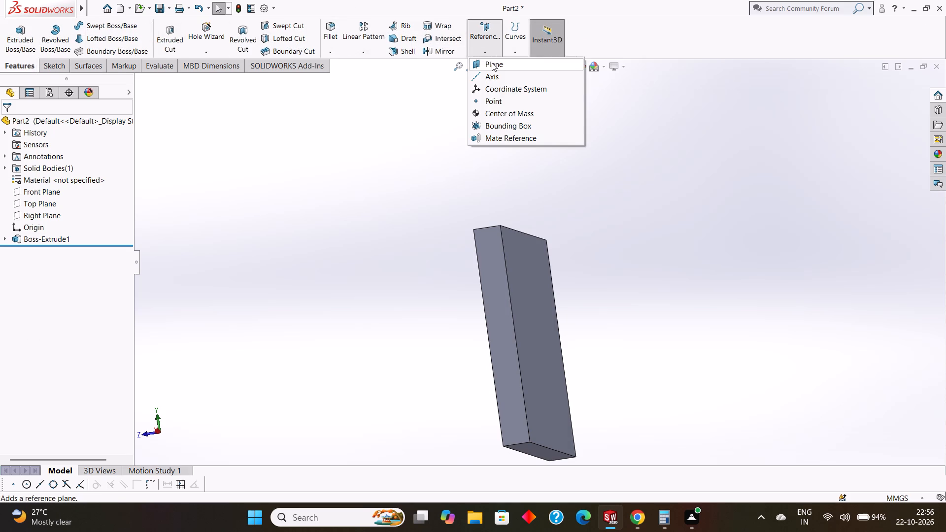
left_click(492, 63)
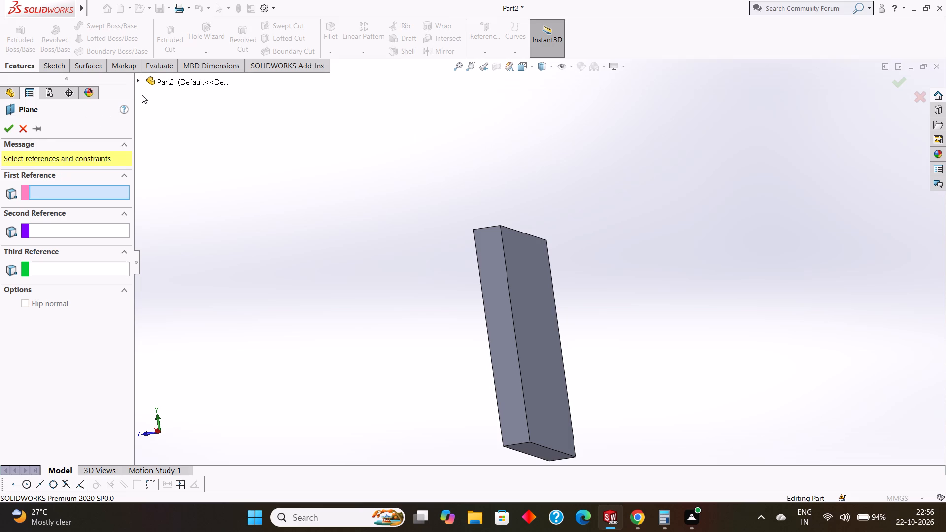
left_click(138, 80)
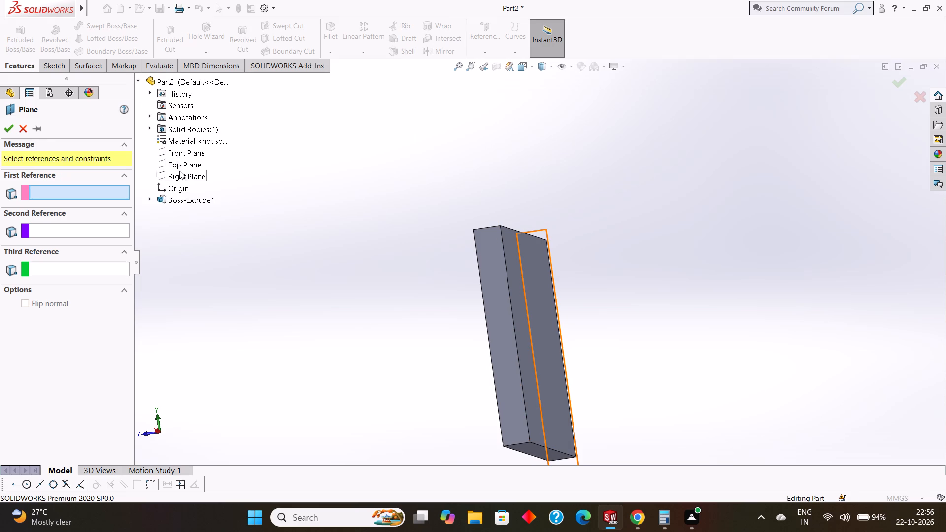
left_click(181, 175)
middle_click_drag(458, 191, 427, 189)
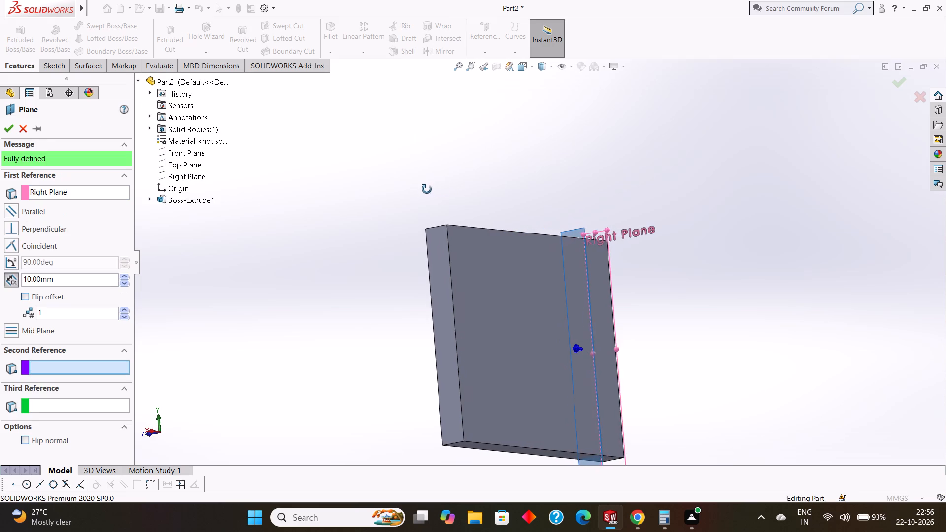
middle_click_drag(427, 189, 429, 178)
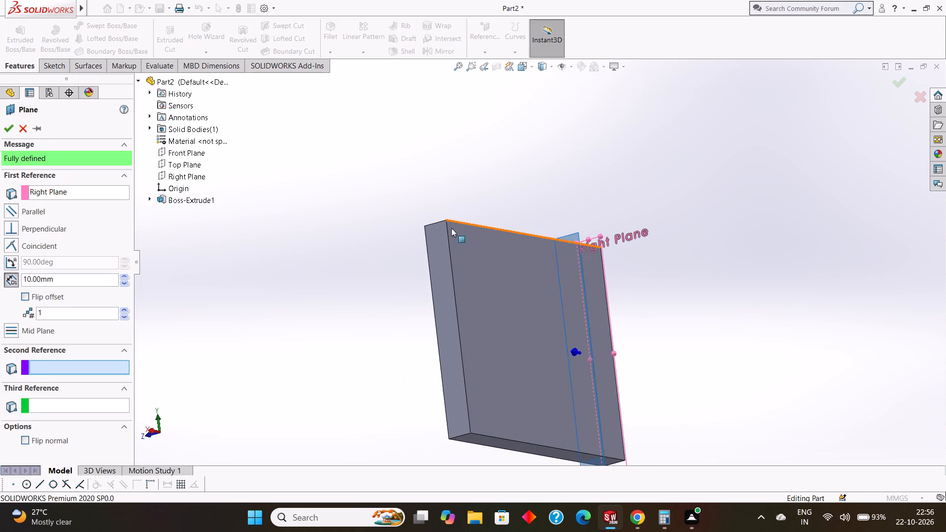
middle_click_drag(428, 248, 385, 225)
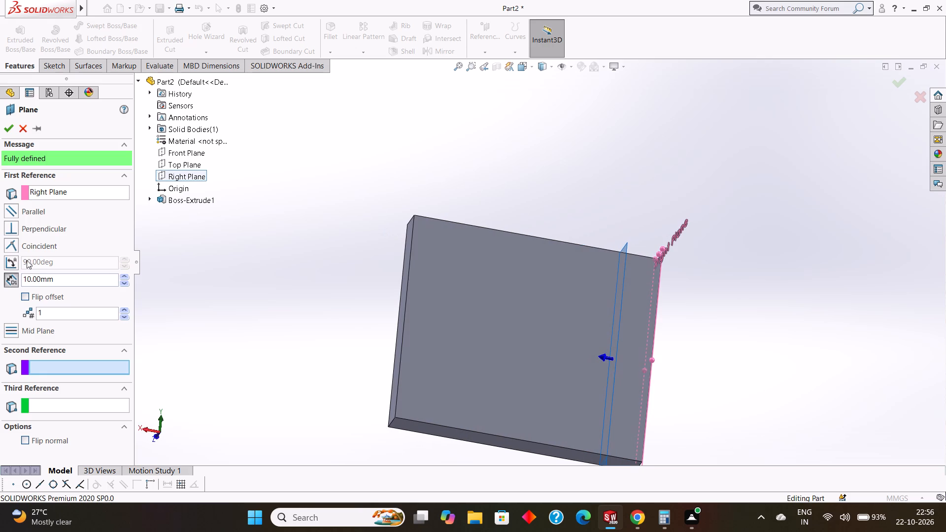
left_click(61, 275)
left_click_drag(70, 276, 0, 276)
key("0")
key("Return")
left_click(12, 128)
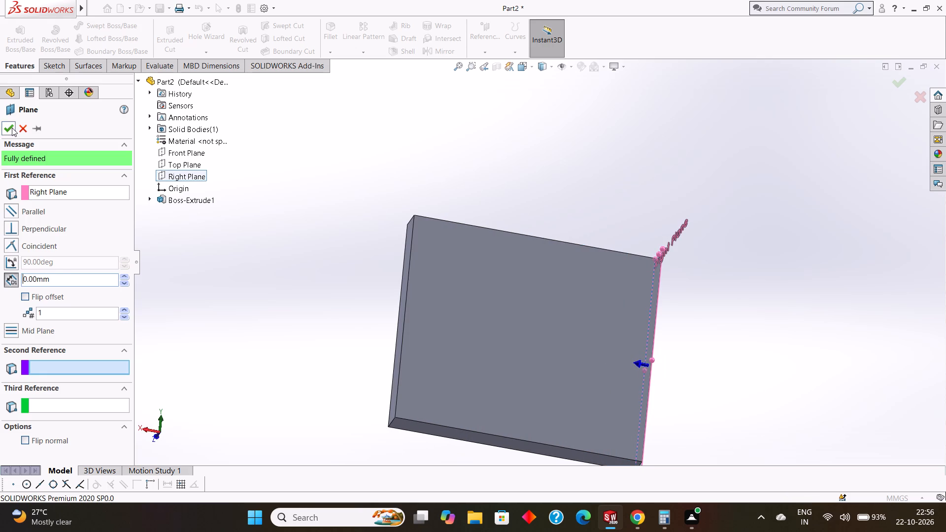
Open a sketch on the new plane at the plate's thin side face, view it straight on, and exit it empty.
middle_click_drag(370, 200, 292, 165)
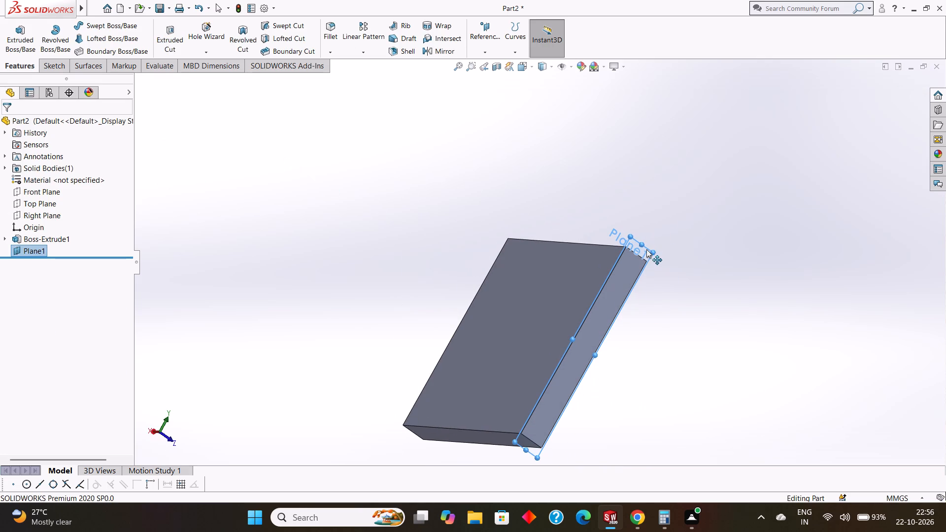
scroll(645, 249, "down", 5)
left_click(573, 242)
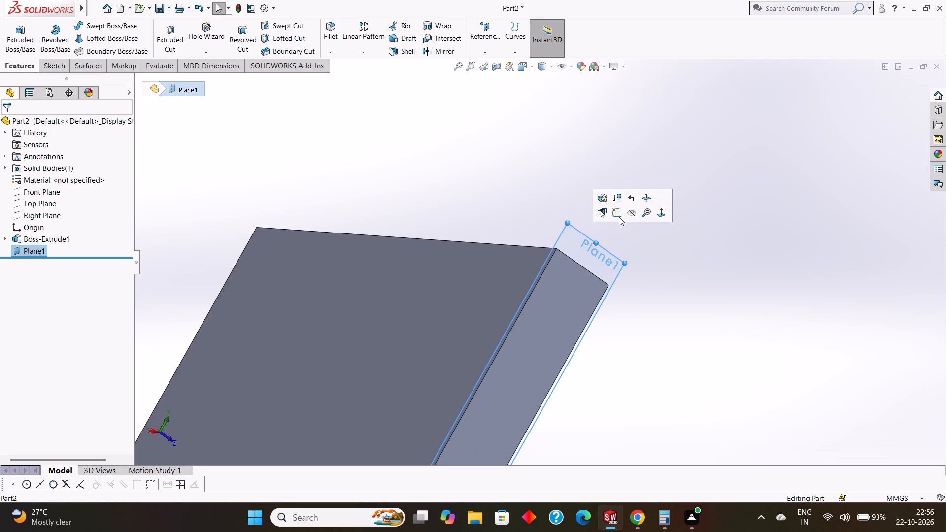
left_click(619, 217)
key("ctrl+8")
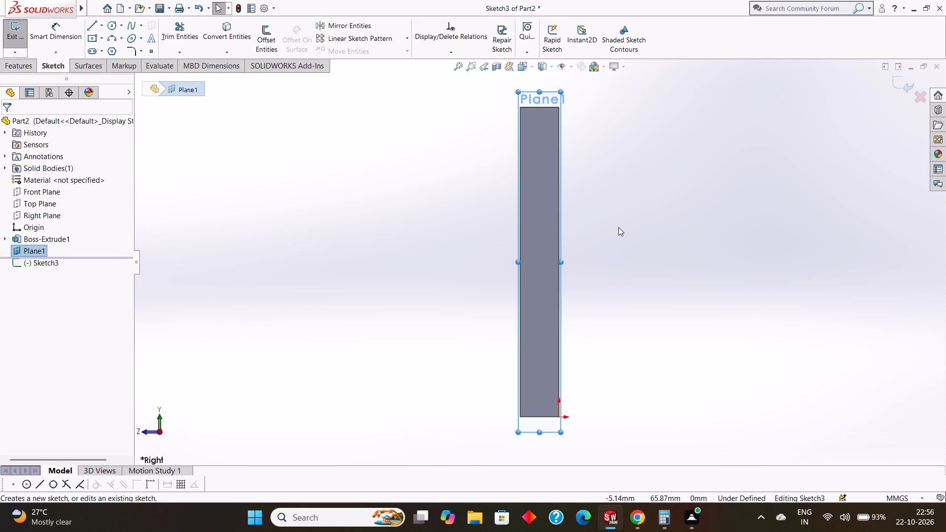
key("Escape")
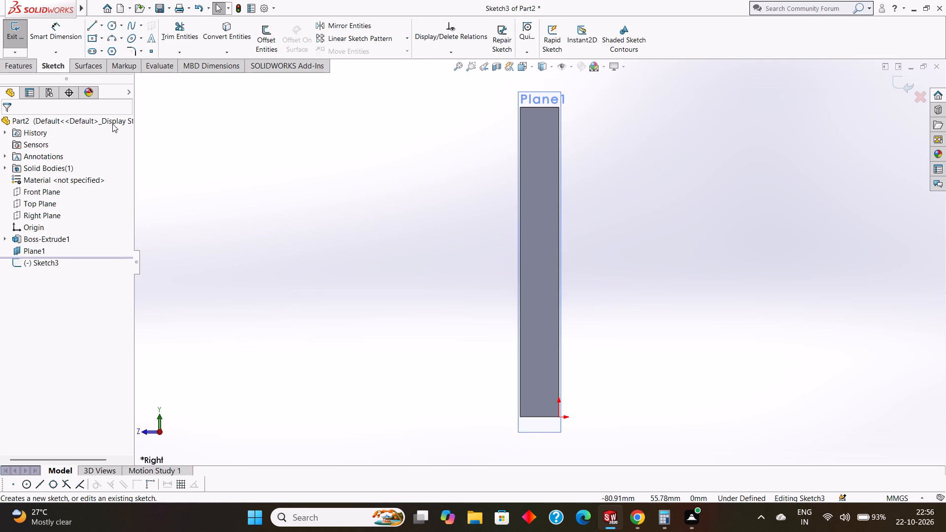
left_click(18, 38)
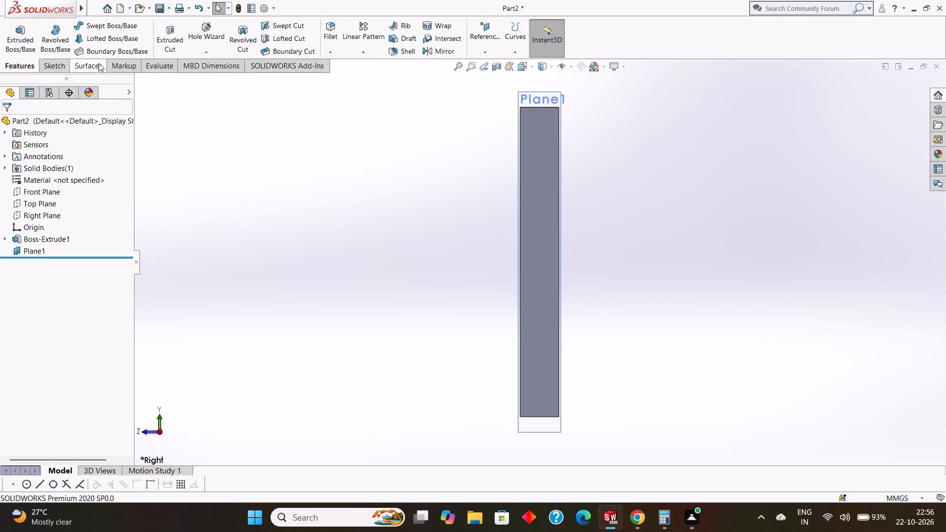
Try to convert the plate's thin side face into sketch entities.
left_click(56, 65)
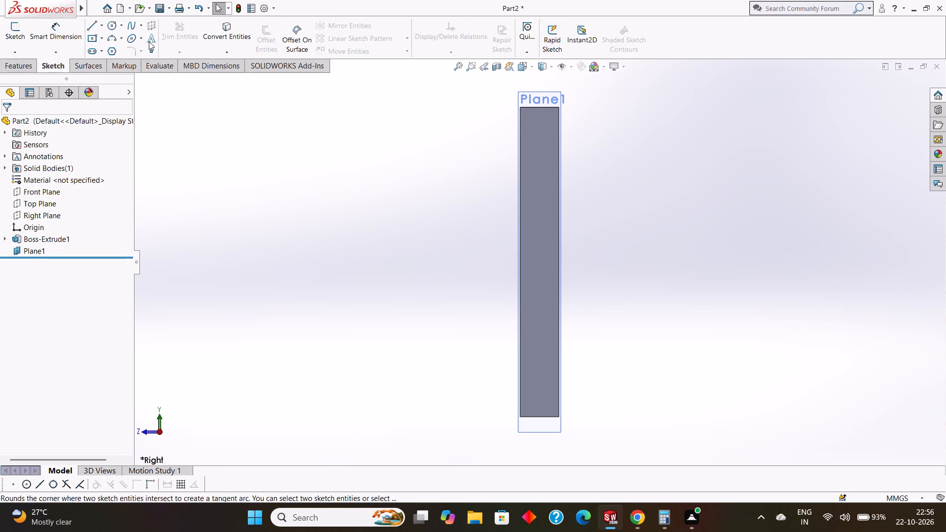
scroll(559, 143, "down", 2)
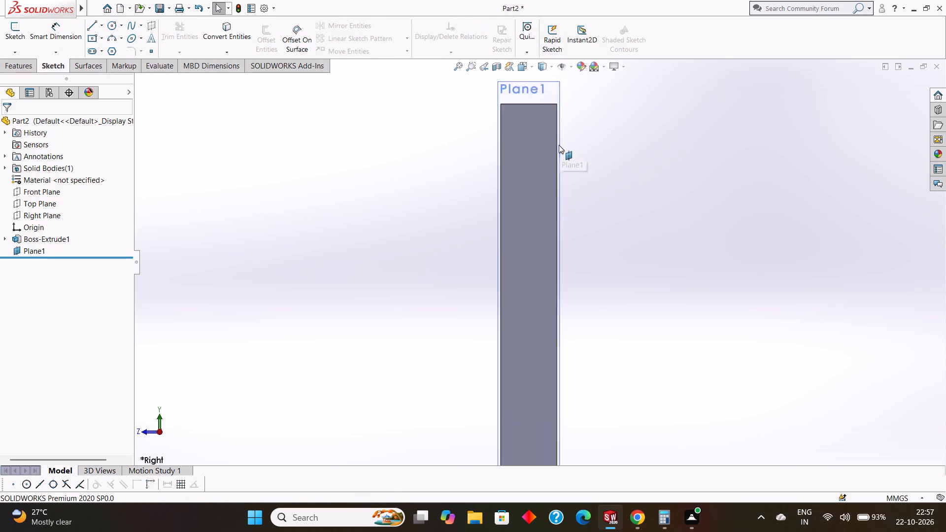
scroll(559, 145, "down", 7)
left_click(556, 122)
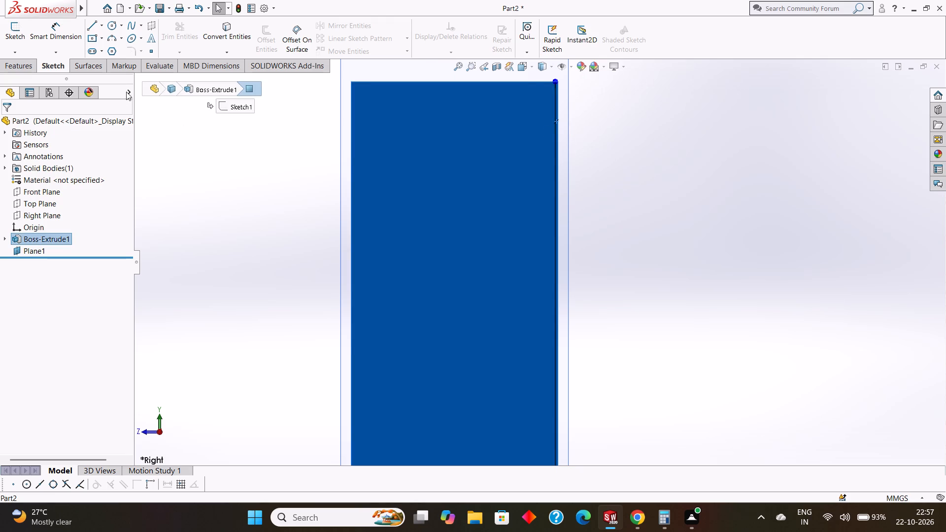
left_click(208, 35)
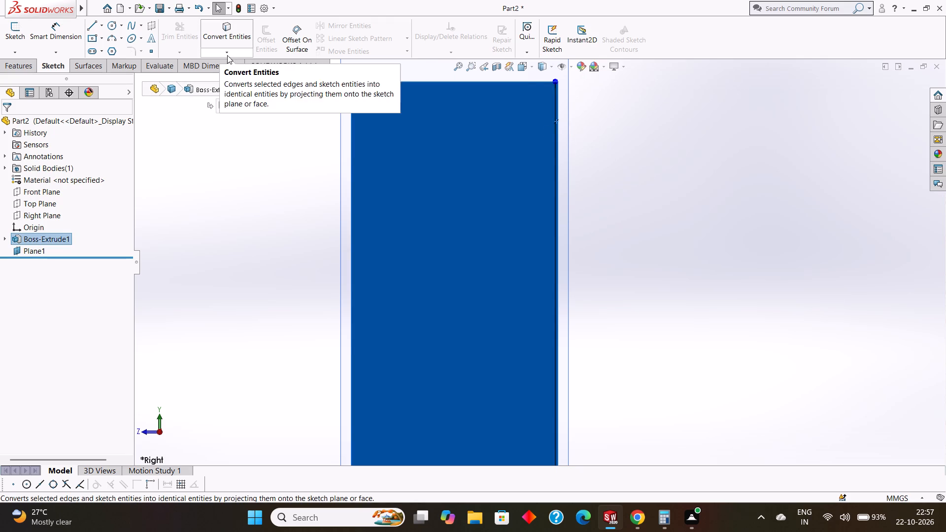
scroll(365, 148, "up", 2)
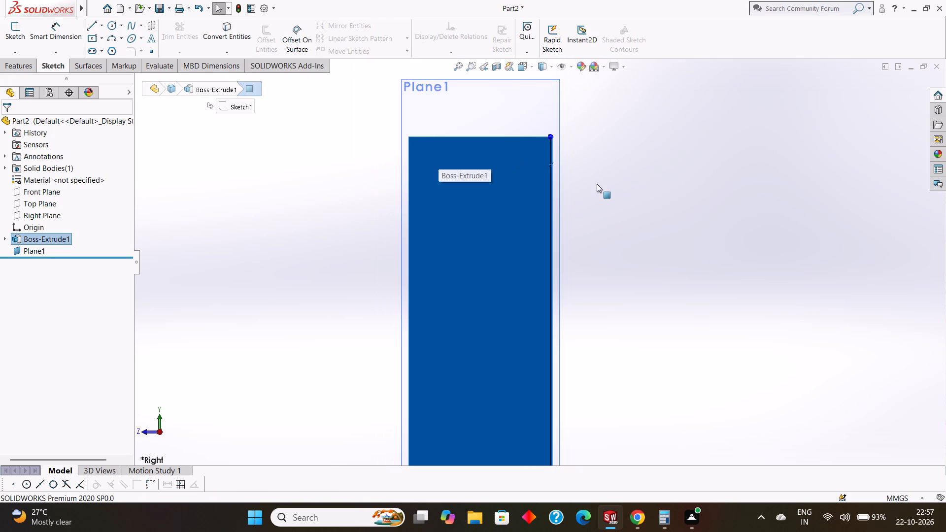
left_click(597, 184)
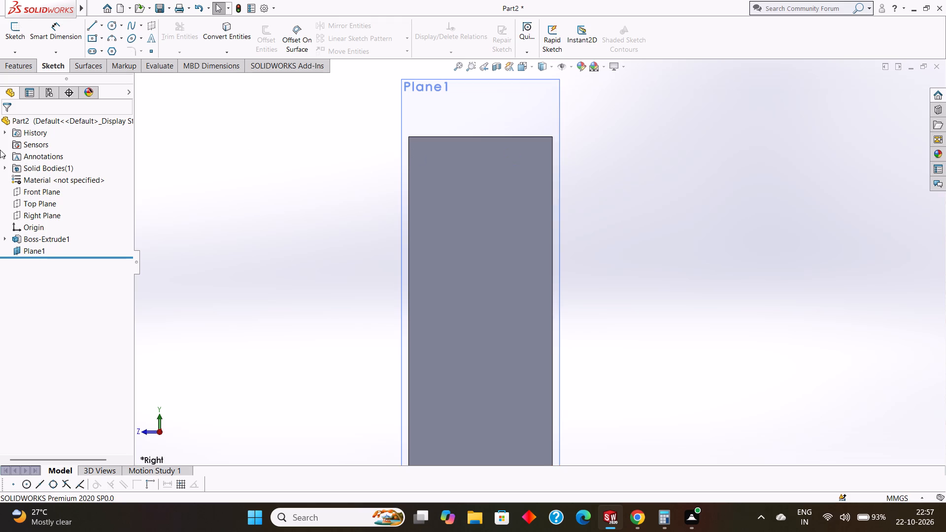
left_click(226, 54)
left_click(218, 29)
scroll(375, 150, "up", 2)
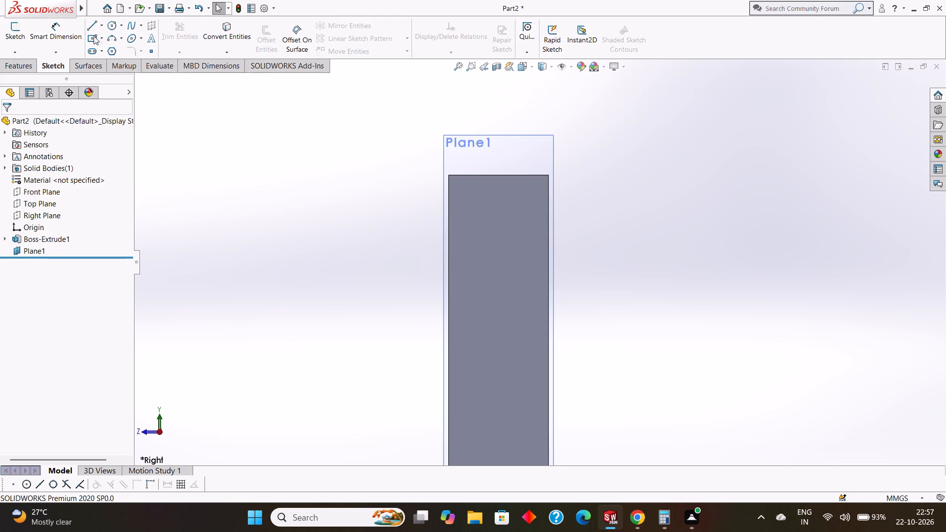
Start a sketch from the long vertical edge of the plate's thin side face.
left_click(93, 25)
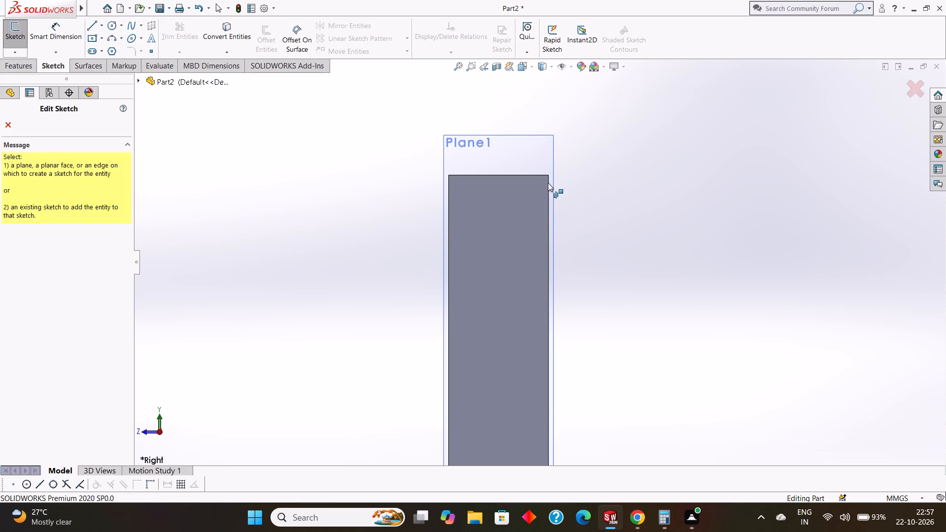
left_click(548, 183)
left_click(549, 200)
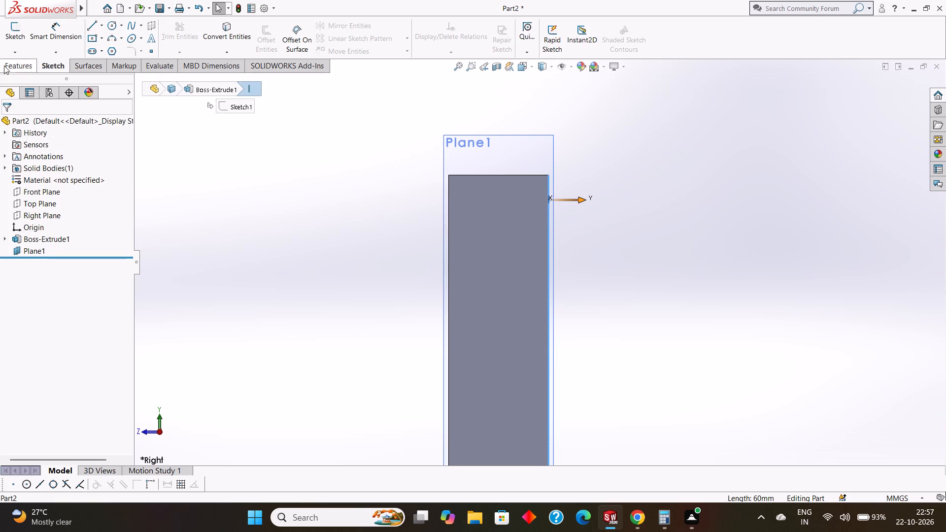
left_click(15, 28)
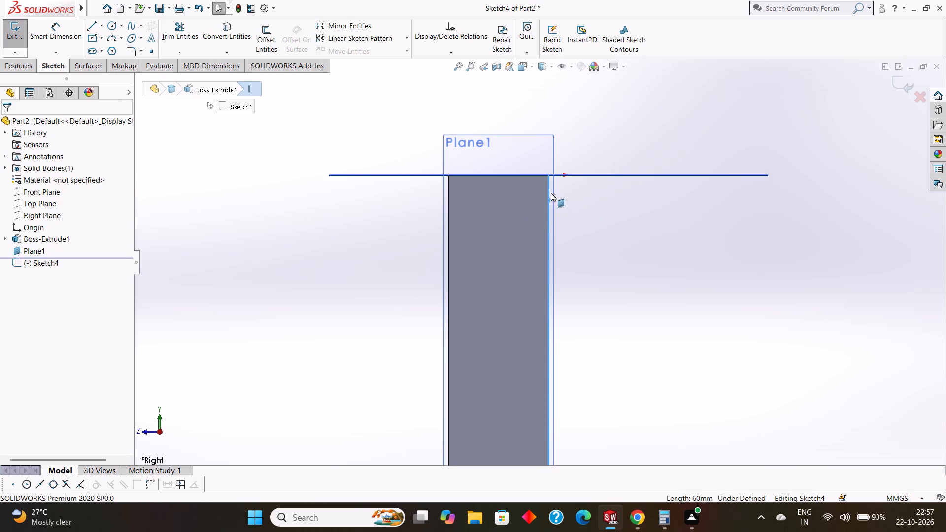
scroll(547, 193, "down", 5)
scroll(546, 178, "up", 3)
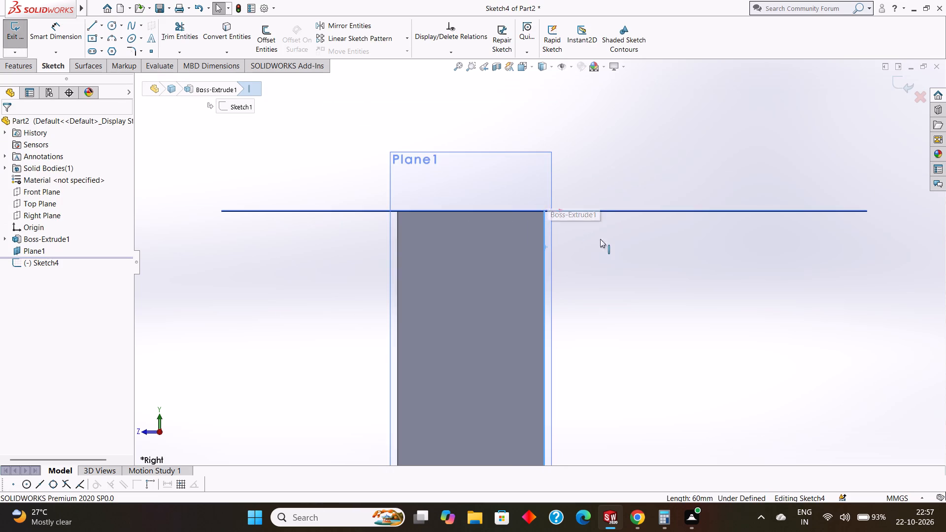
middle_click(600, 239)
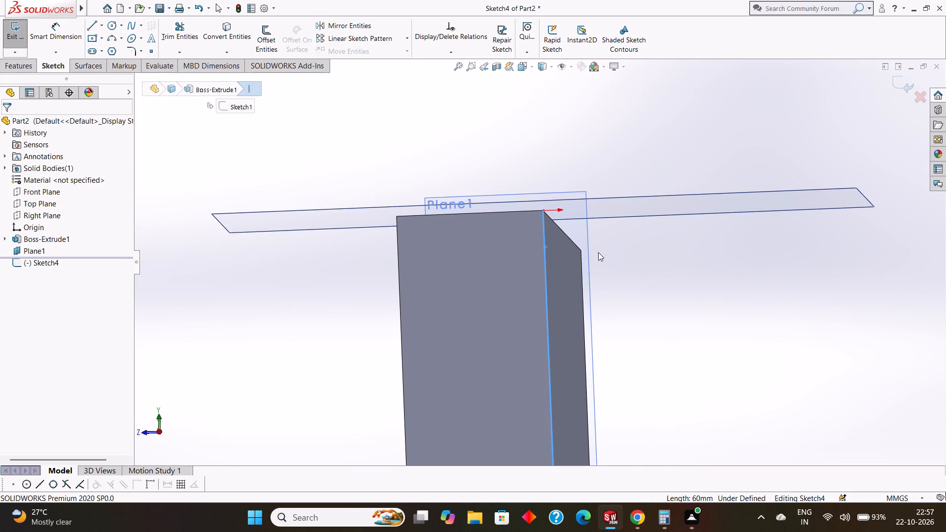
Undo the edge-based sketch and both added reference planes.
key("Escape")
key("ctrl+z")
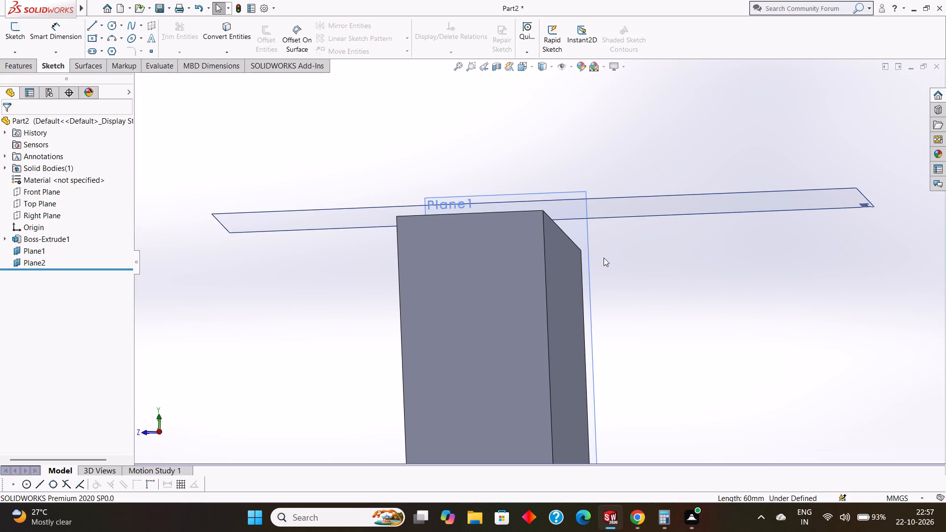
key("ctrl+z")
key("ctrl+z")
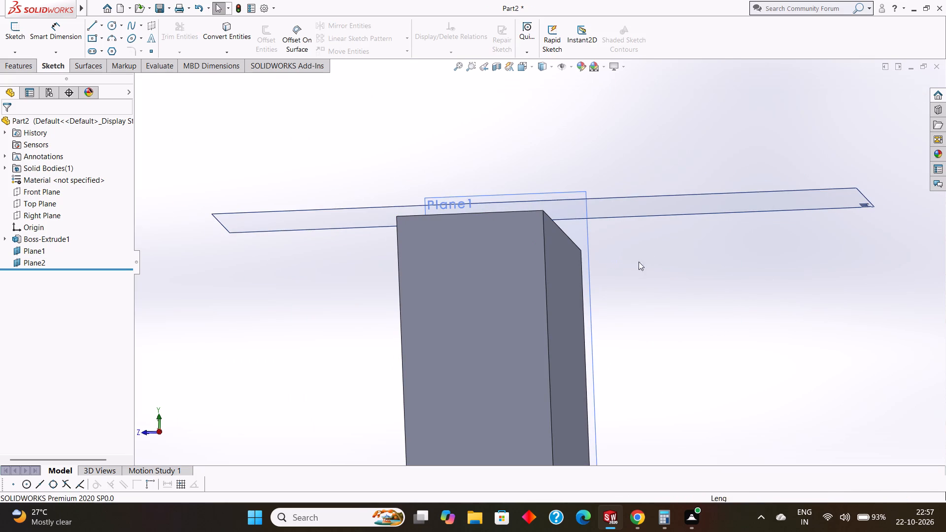
Examine the plate's large faces and thin side faces from several angles.
middle_click(643, 261)
middle_click_drag(559, 266, 584, 270)
scroll(583, 268, "up", 2)
middle_click_drag(581, 268, 573, 264)
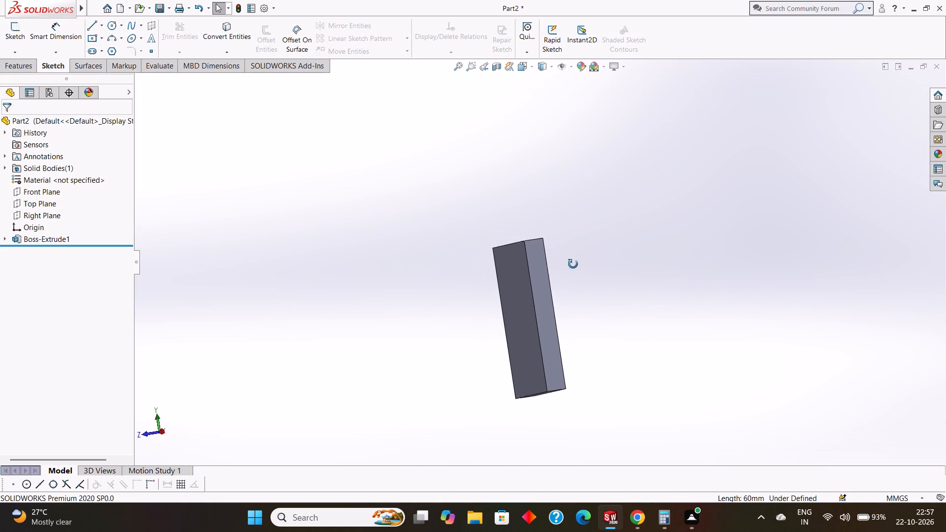
middle_click_drag(573, 264, 568, 256)
scroll(570, 256, "up", 2)
middle_click_drag(571, 255, 501, 238)
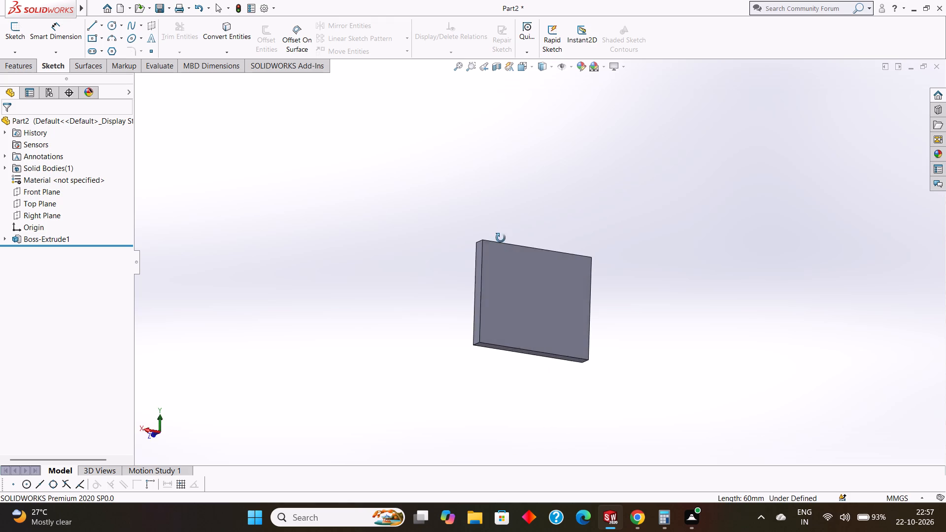
middle_click_drag(501, 238, 499, 217)
middle_click_drag(499, 260, 508, 238)
scroll(498, 250, "up", 2)
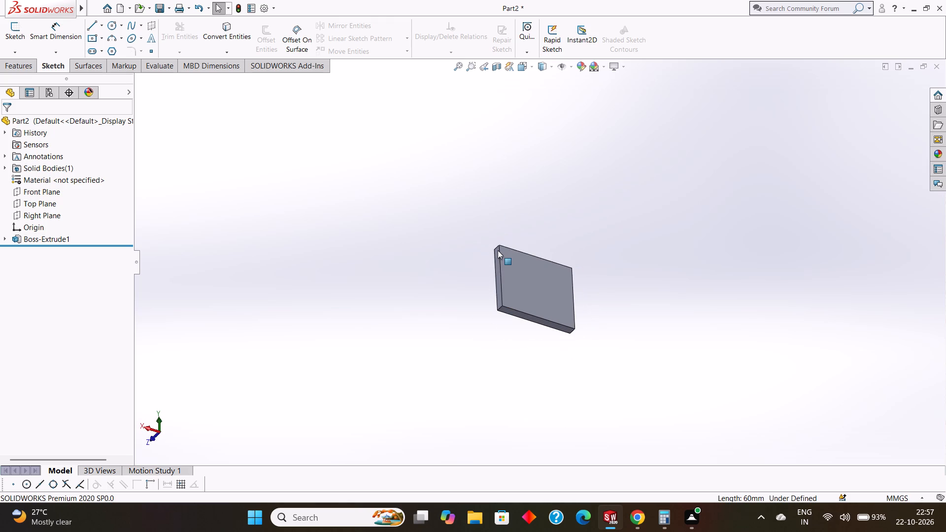
middle_click(500, 257)
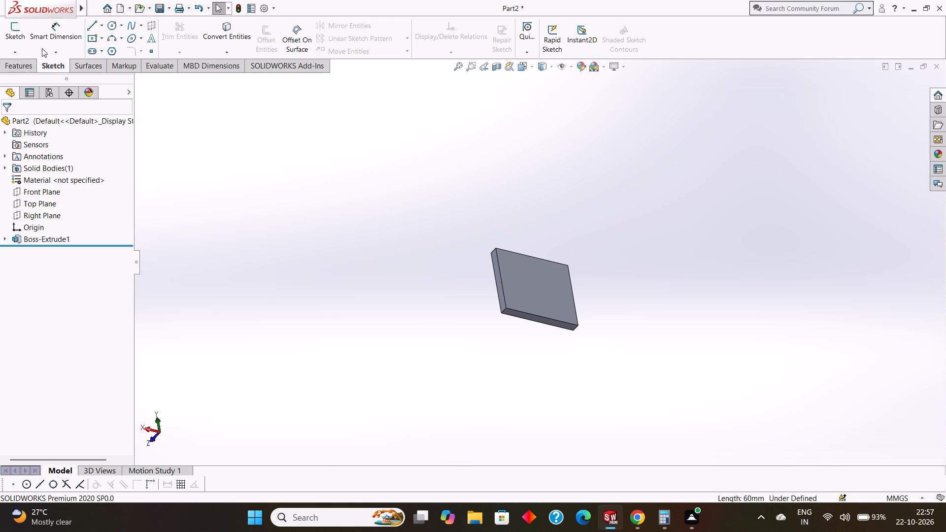
Create a reference plane from the Right Plane with an offset distance of 0 mm.
left_click(18, 66)
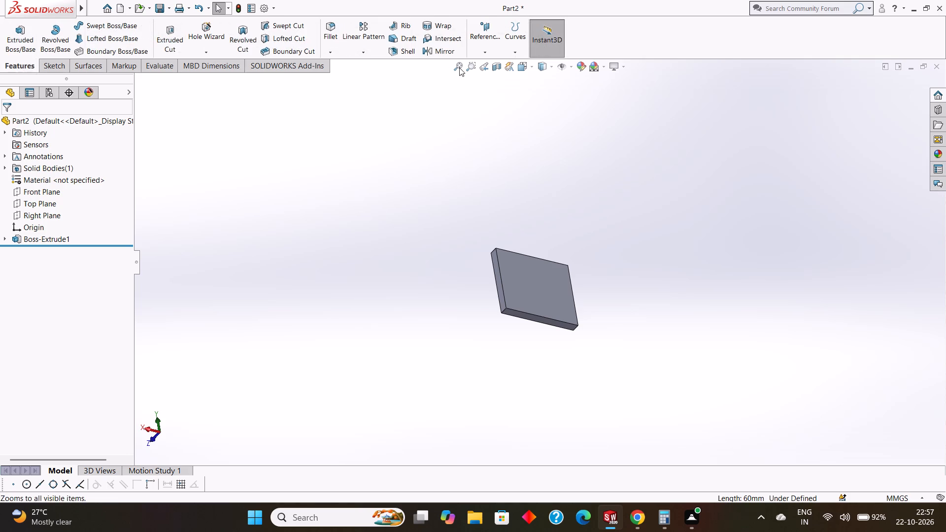
left_click(482, 53)
left_click(493, 63)
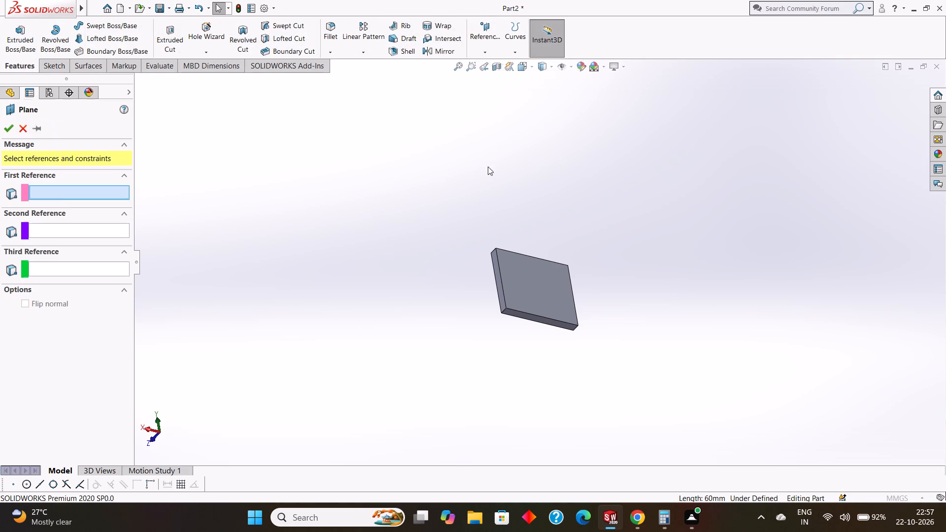
middle_click_drag(488, 166, 469, 158)
left_click(139, 80)
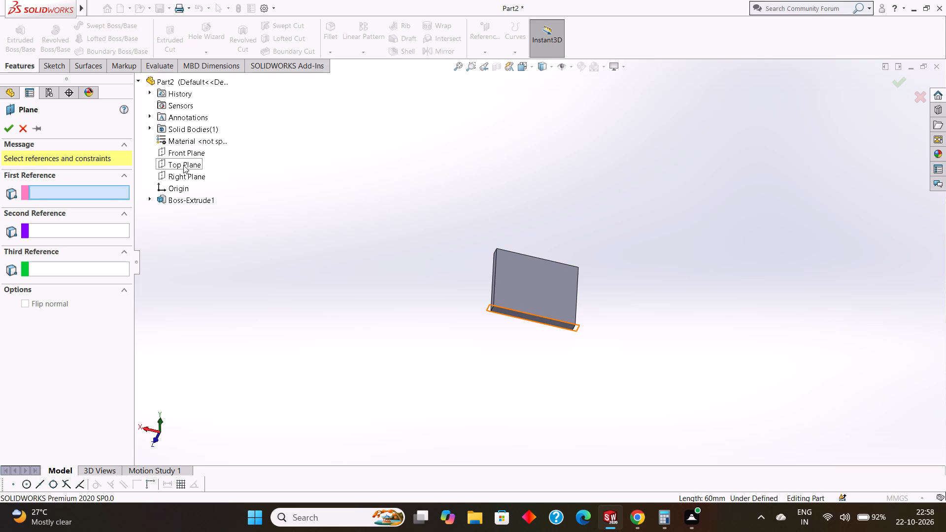
left_click(183, 173)
middle_click_drag(273, 194, 269, 187)
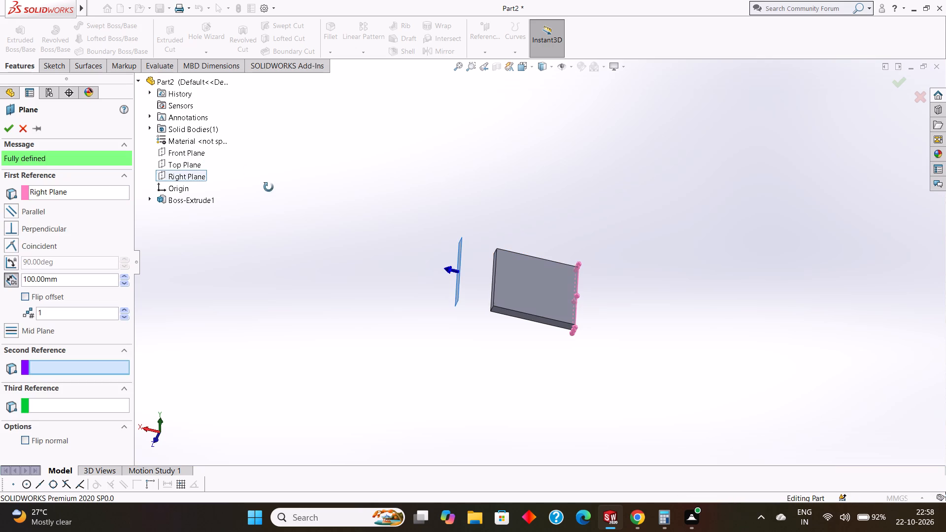
middle_click_drag(269, 187, 230, 159)
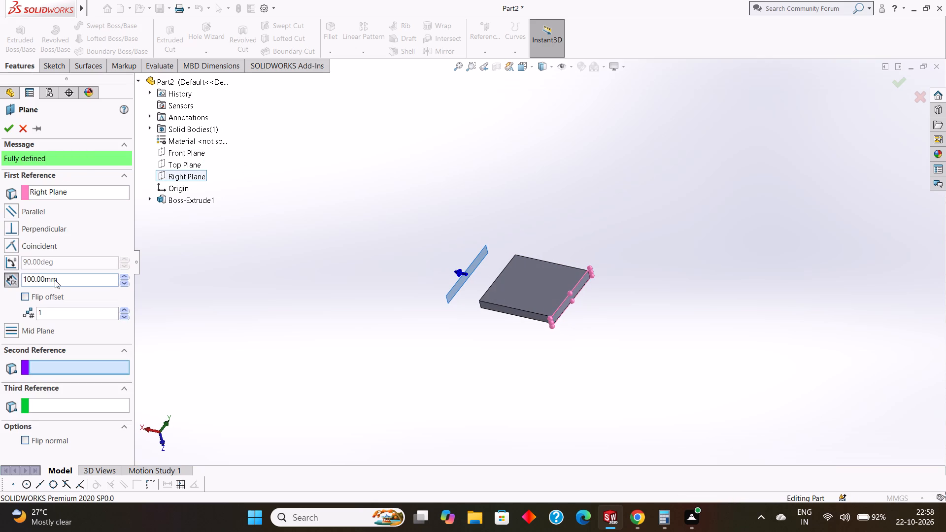
left_click(65, 280)
left_click_drag(88, 286, 0, 256)
left_click_drag(75, 281, 1, 271)
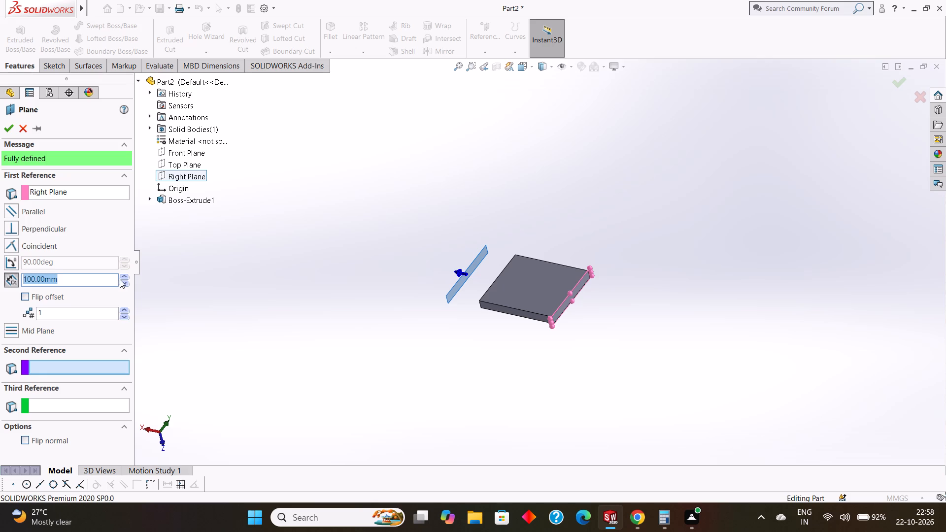
key("0")
key("Return")
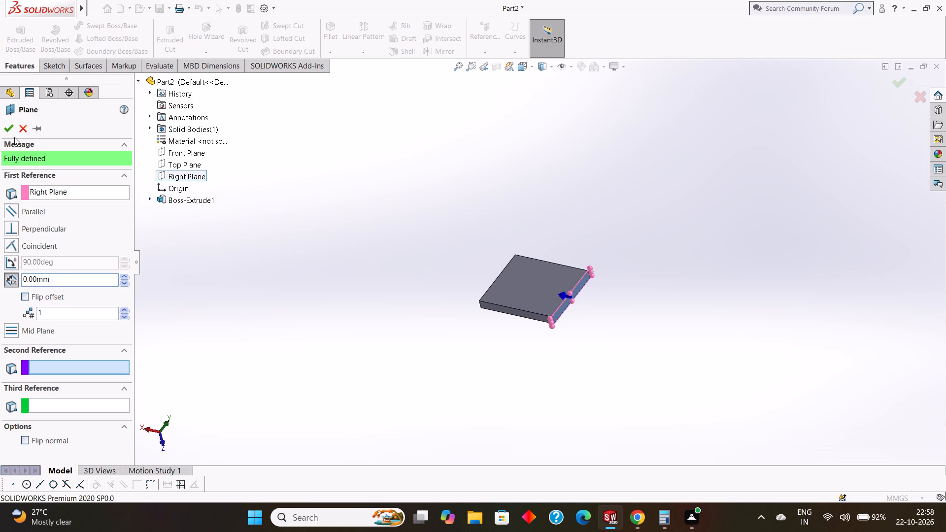
left_click(12, 134)
Start a sketch on the new reference plane at the plate's thin side face and view it square-on.
middle_click_drag(461, 338, 419, 326)
scroll(567, 274, "down", 5)
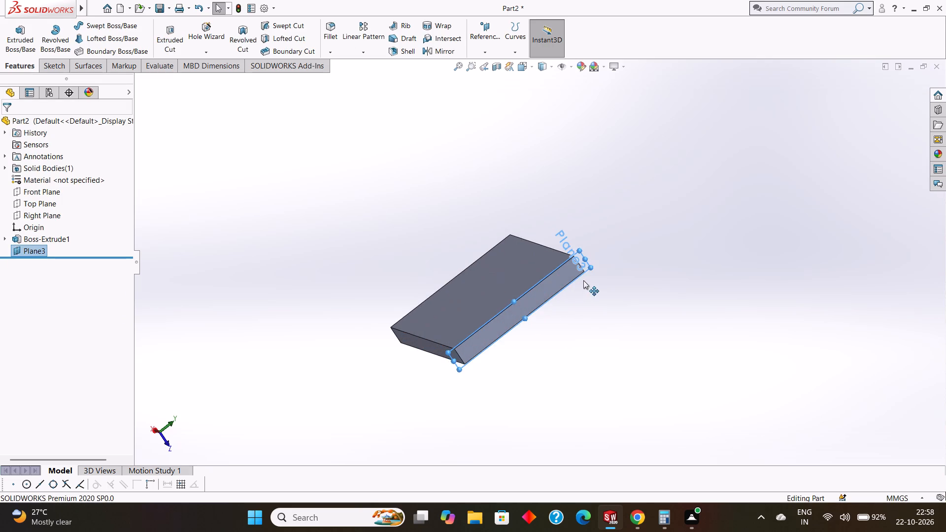
scroll(583, 280, "down", 4)
scroll(547, 229, "down", 1)
left_click(547, 229)
middle_click_drag(552, 233, 558, 238)
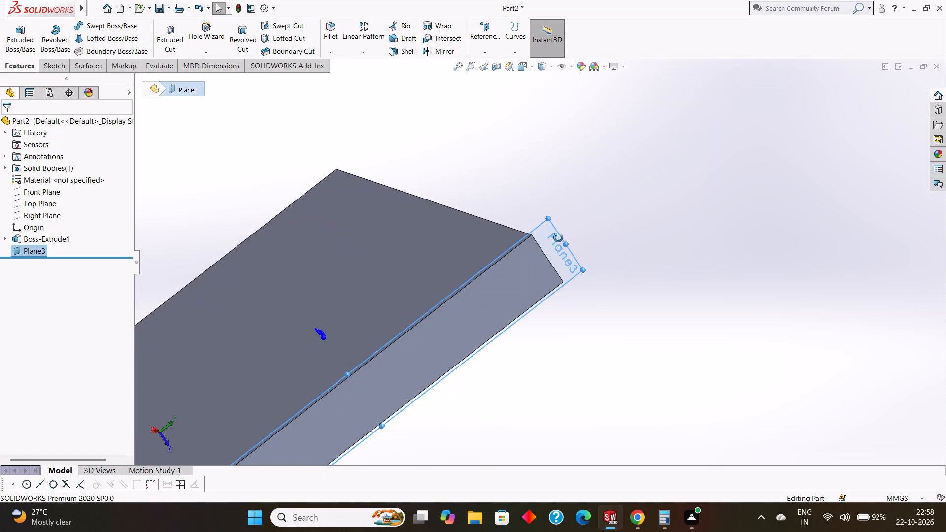
middle_click_drag(558, 238, 568, 247)
left_click(551, 233)
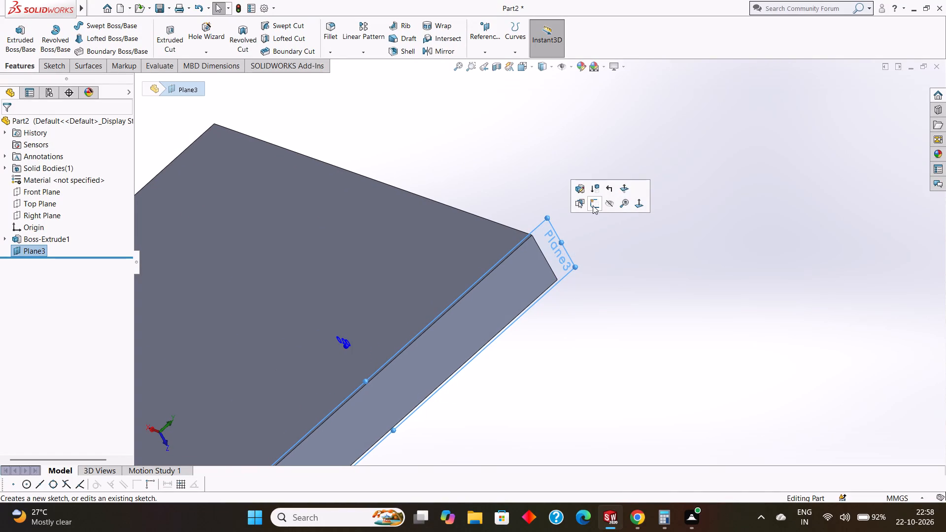
left_click(593, 205)
key("ctrl+8")
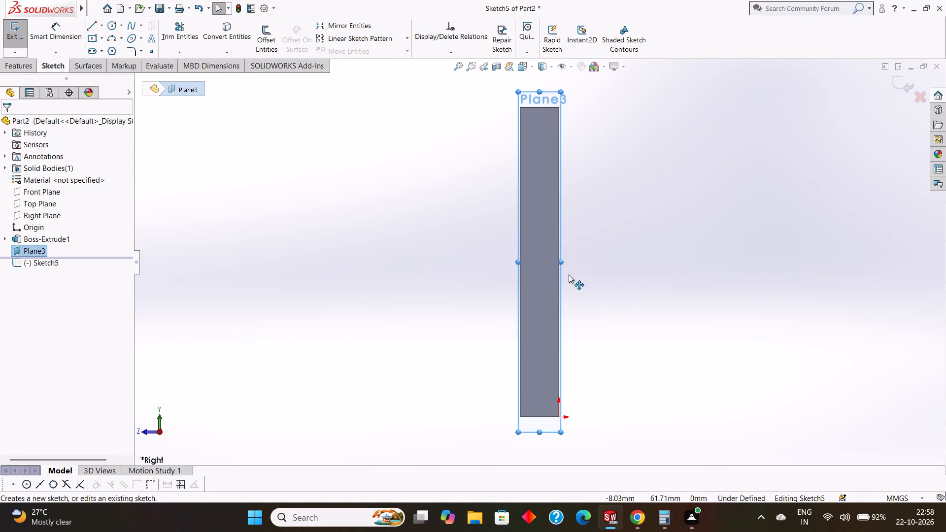
Examine the plate and the active sketch plane from several angles, finishing with a view normal to the sketch plane.
scroll(569, 274, "up", 1)
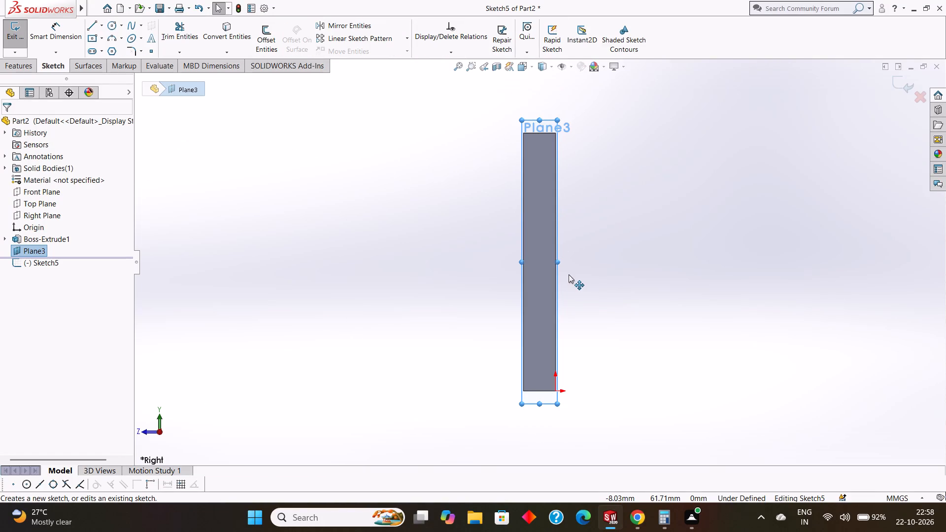
middle_click_drag(572, 274, 626, 267)
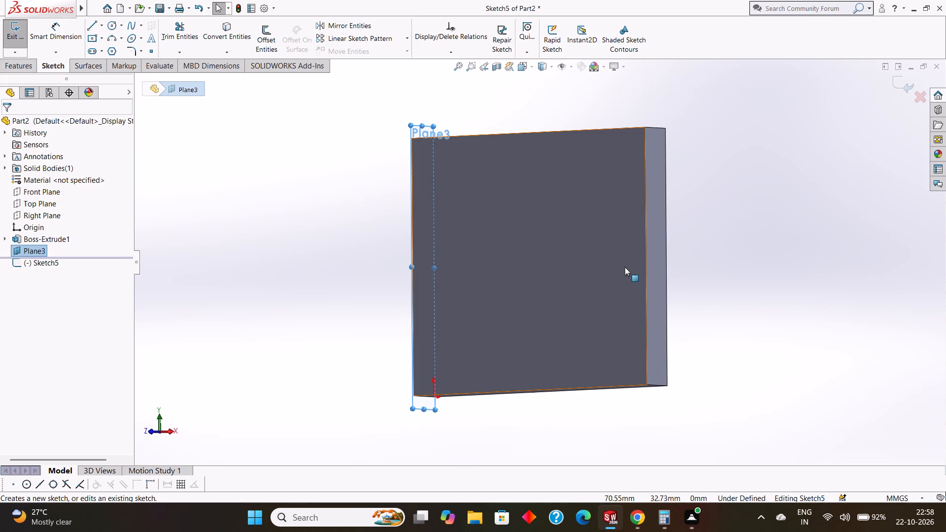
middle_click_drag(617, 263, 636, 256)
scroll(386, 129, "down", 3)
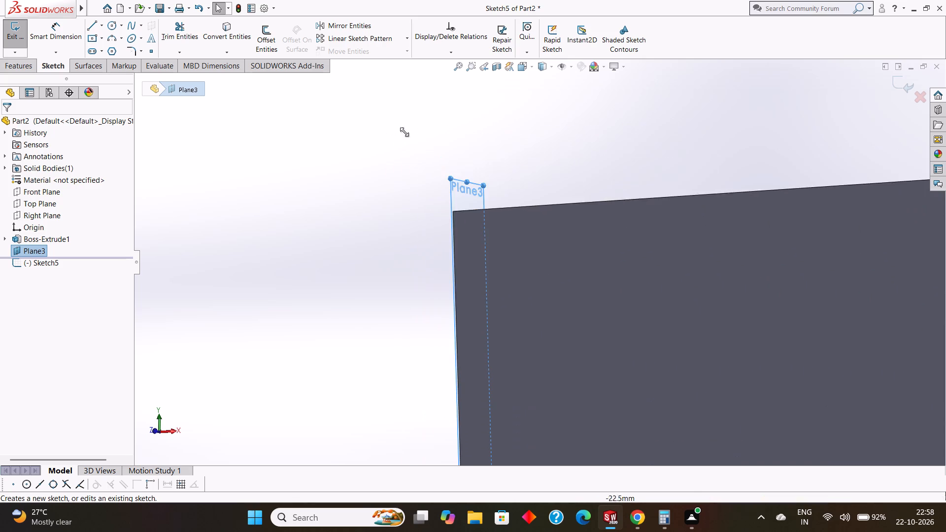
scroll(405, 132, "down", 4)
left_click(455, 224)
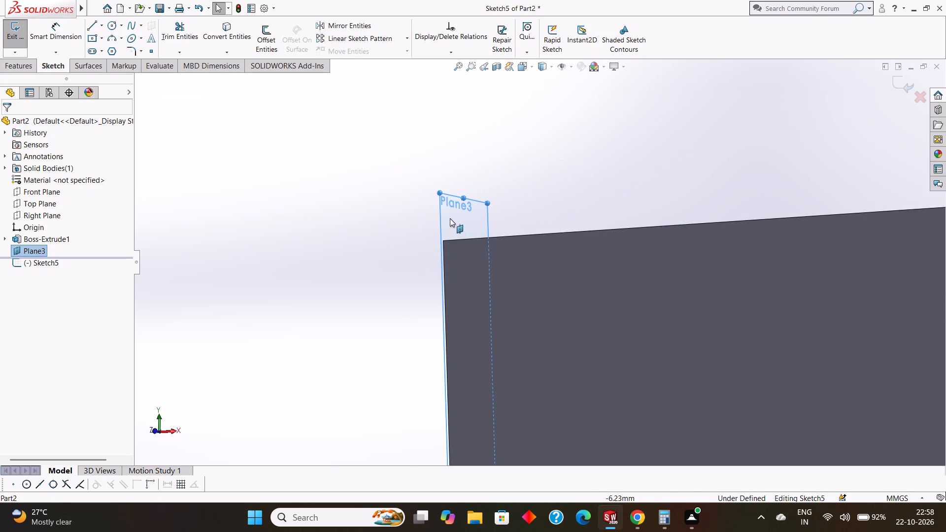
key("ctrl+8")
middle_click_drag(607, 190, 599, 192)
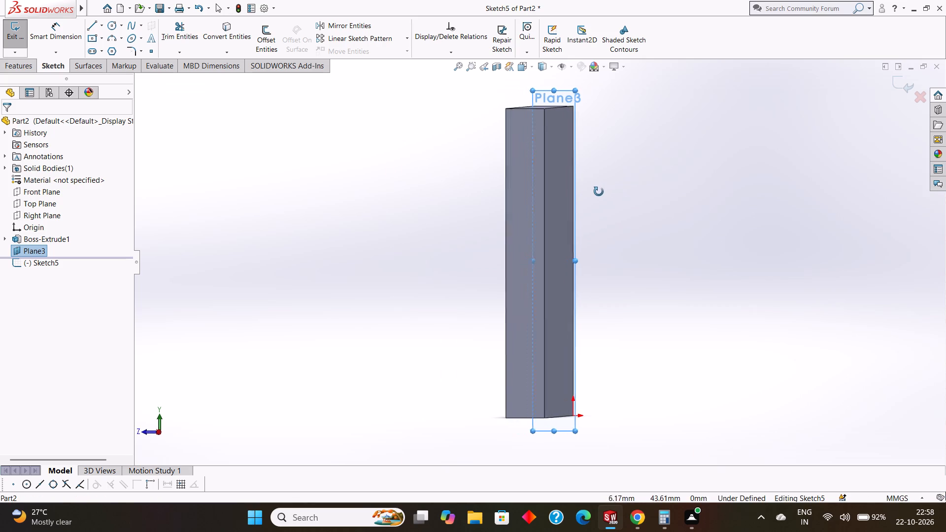
middle_click_drag(599, 192, 599, 190)
left_click(574, 95)
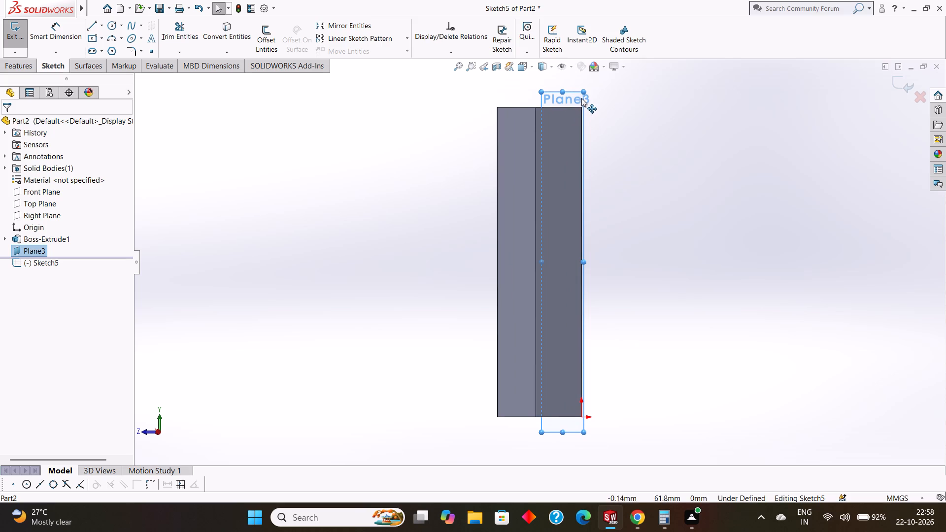
left_click(582, 99)
key("ctrl+8")
key("ctrl+8")
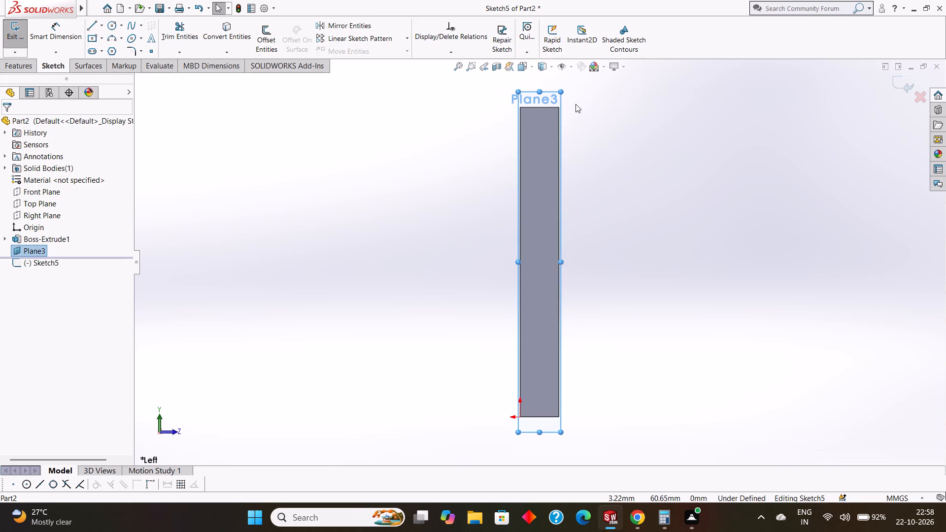
middle_click_drag(600, 119, 570, 131, "ctrl")
middle_click_drag(582, 153, 554, 154)
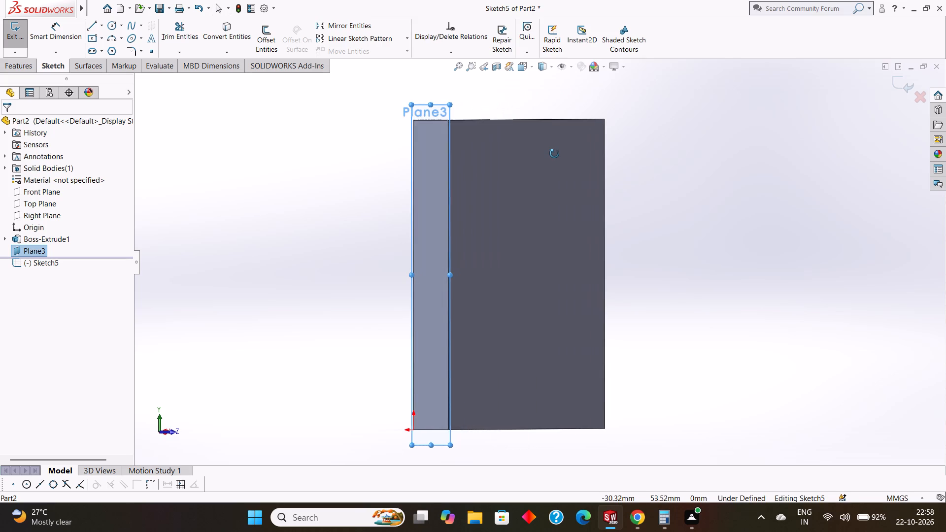
middle_click_drag(554, 154, 555, 154)
left_click(439, 112)
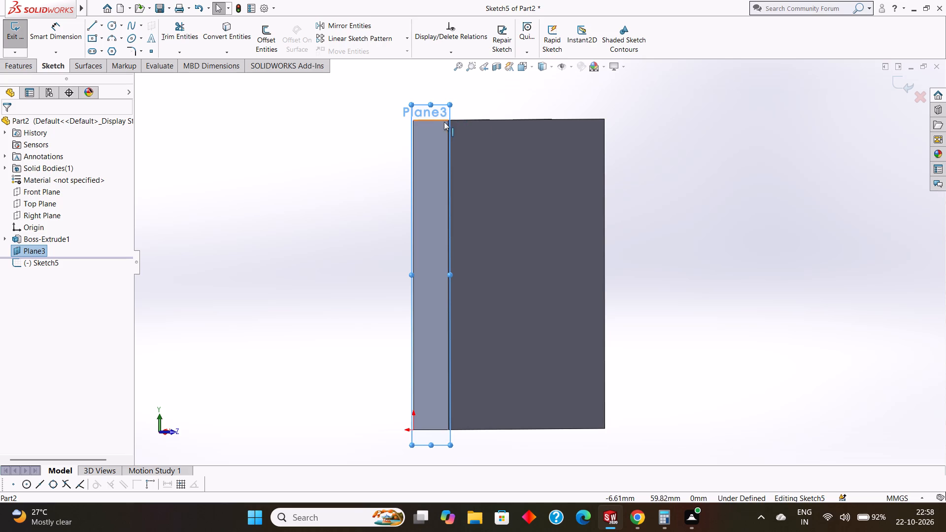
key("ctrl+8")
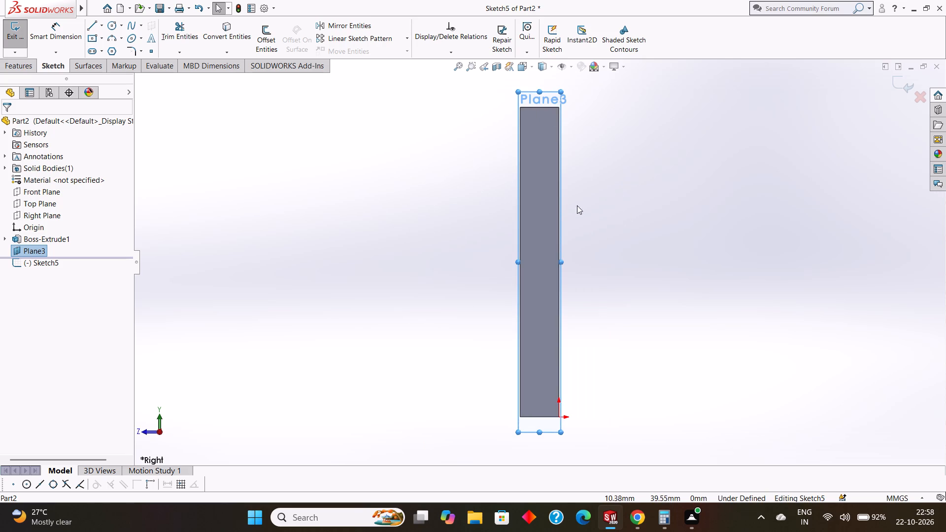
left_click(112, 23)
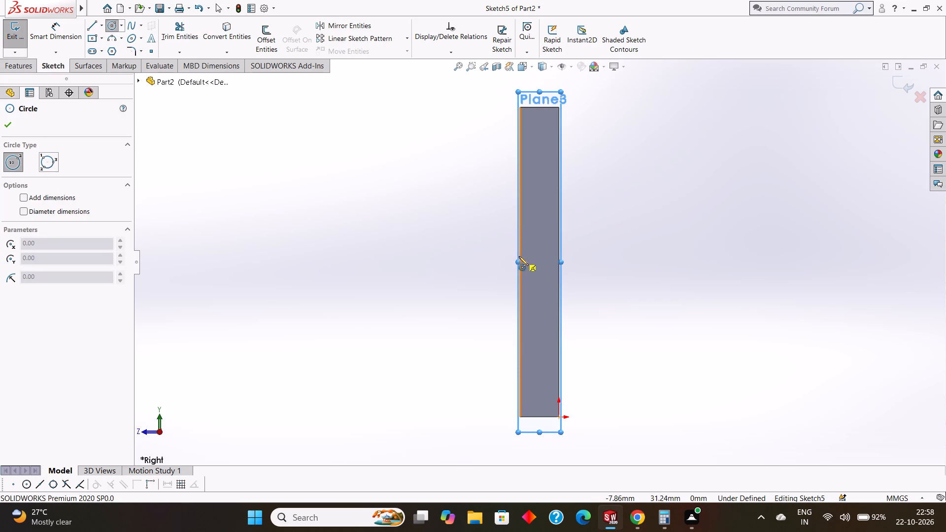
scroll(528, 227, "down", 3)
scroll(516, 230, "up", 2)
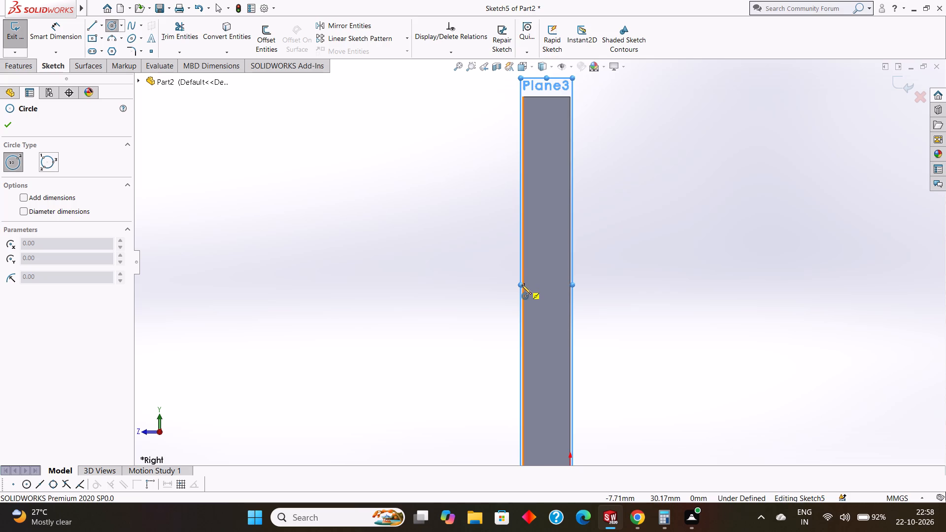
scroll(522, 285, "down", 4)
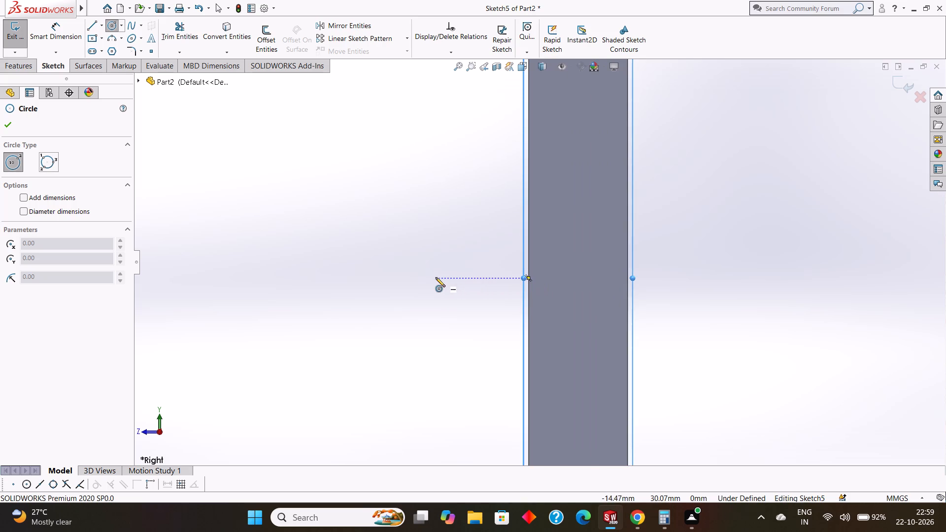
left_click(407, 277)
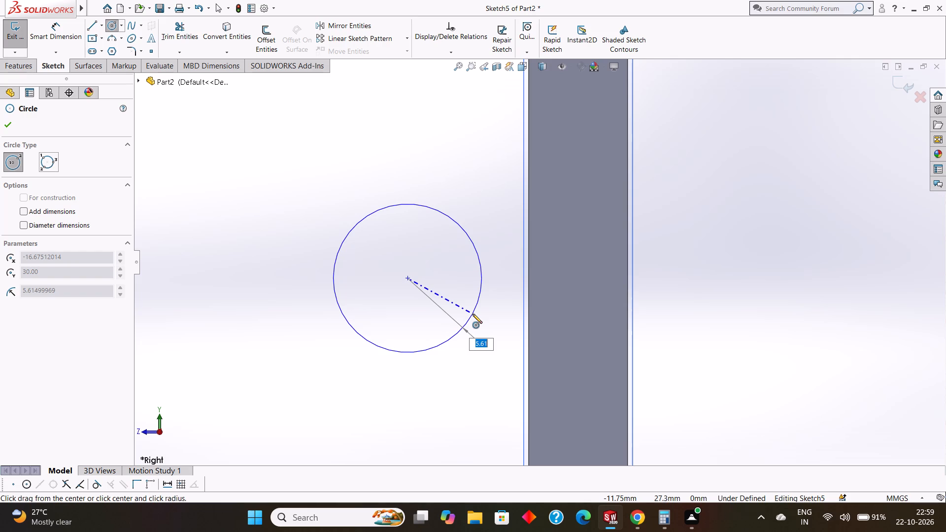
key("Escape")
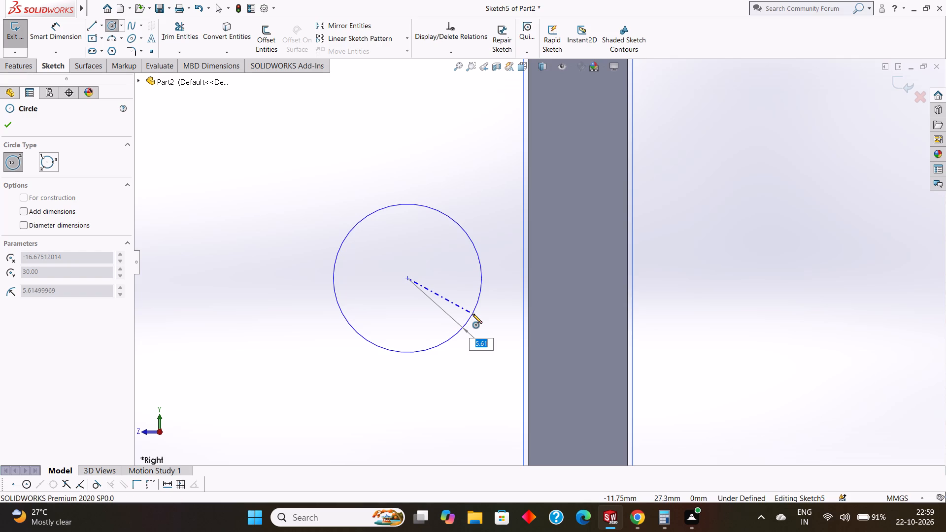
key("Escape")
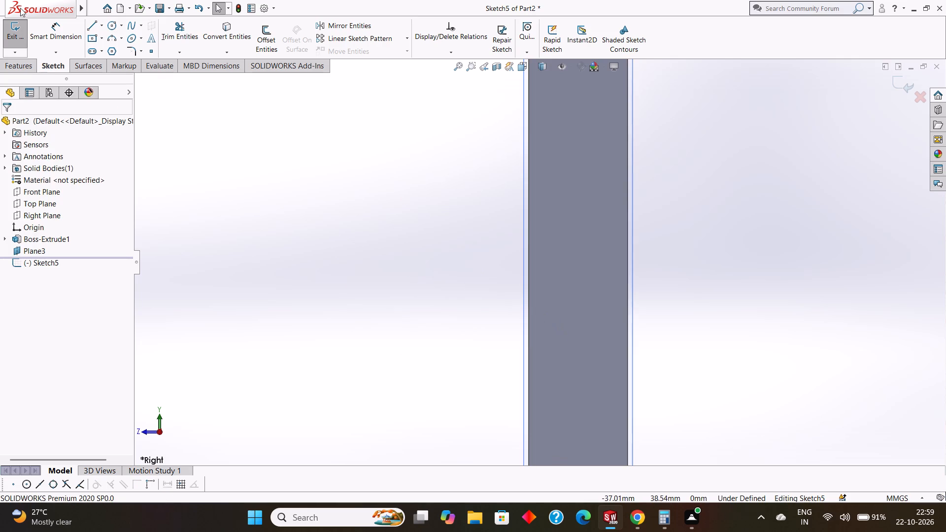
Sketch a circle of radius 25 mm centred on the midpoint of the thin side face's long edge away from the origin.
left_click(111, 22)
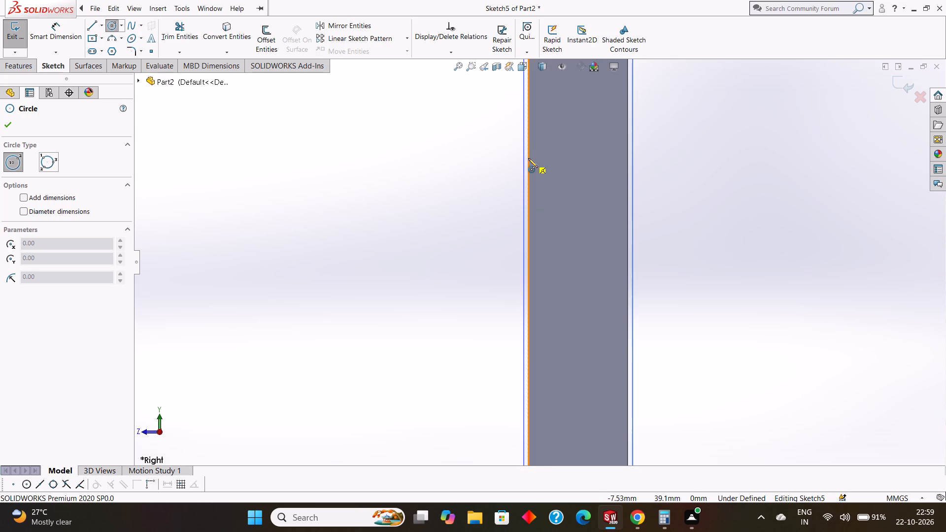
scroll(528, 164, "up", 2)
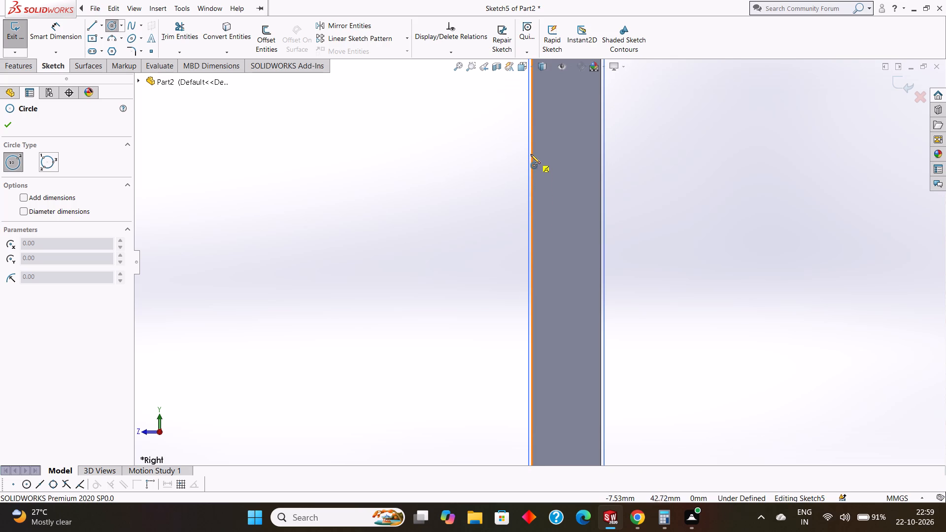
scroll(533, 103, "up", 3)
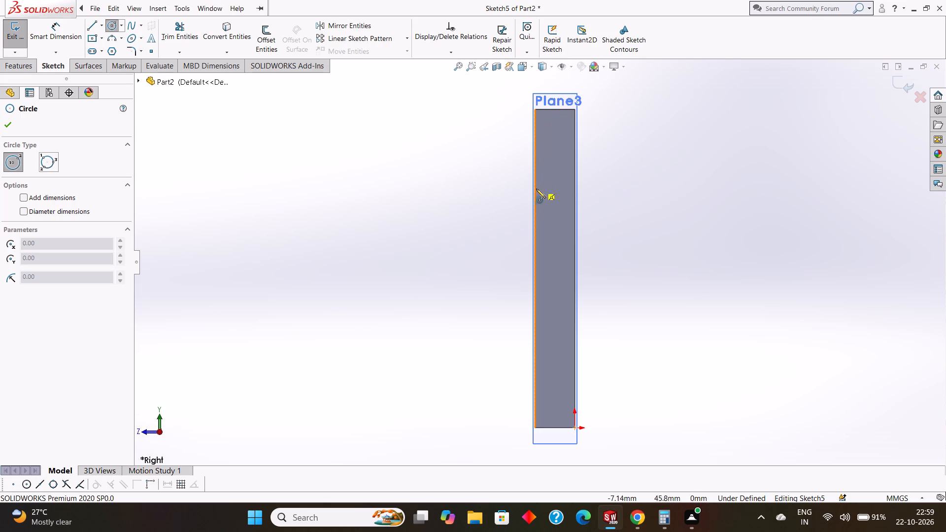
scroll(534, 196, "down", 4)
scroll(537, 292, "down", 5)
scroll(539, 361, "up", 2)
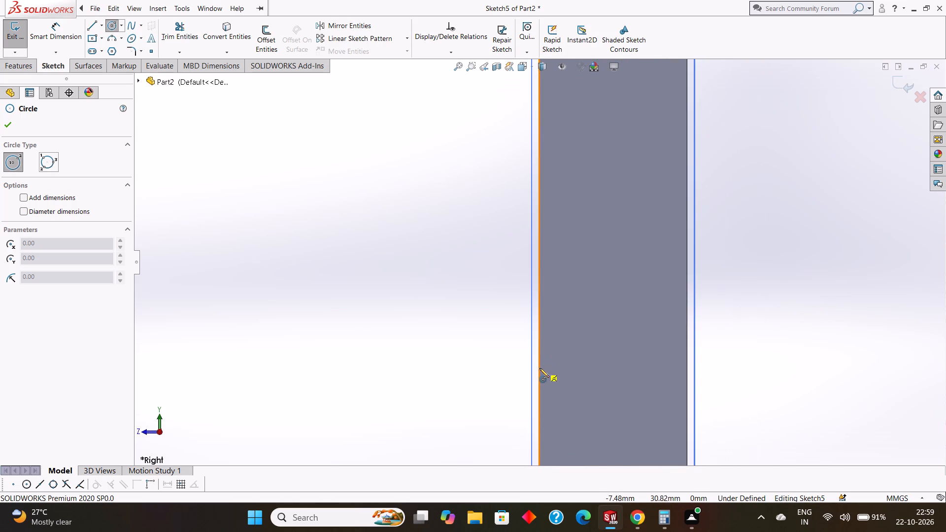
scroll(540, 368, "up", 6)
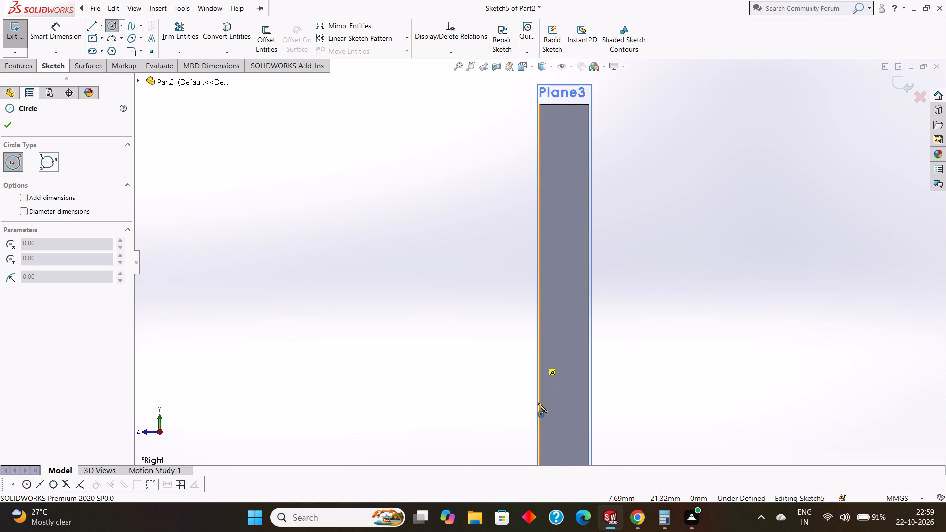
scroll(553, 314, "down", 4)
scroll(543, 289, "up", 7)
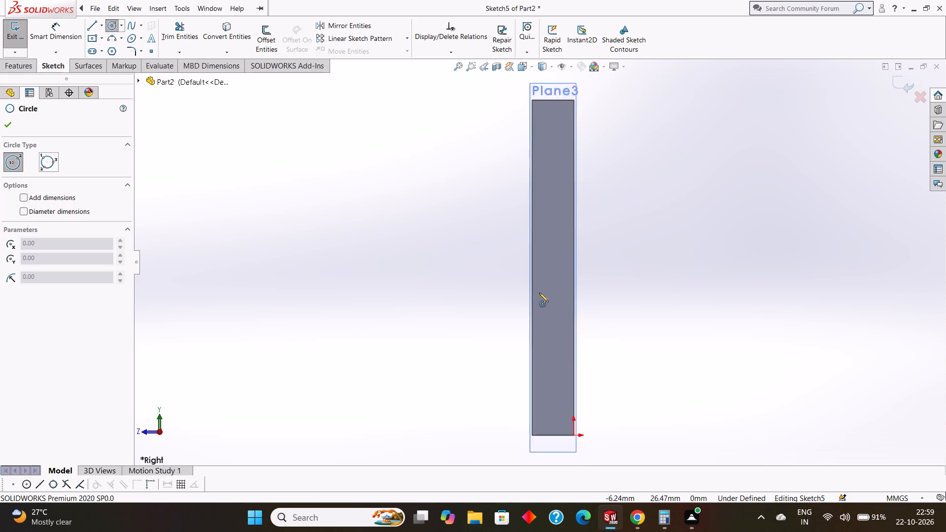
scroll(539, 293, "up", 1)
scroll(535, 341, "down", 8)
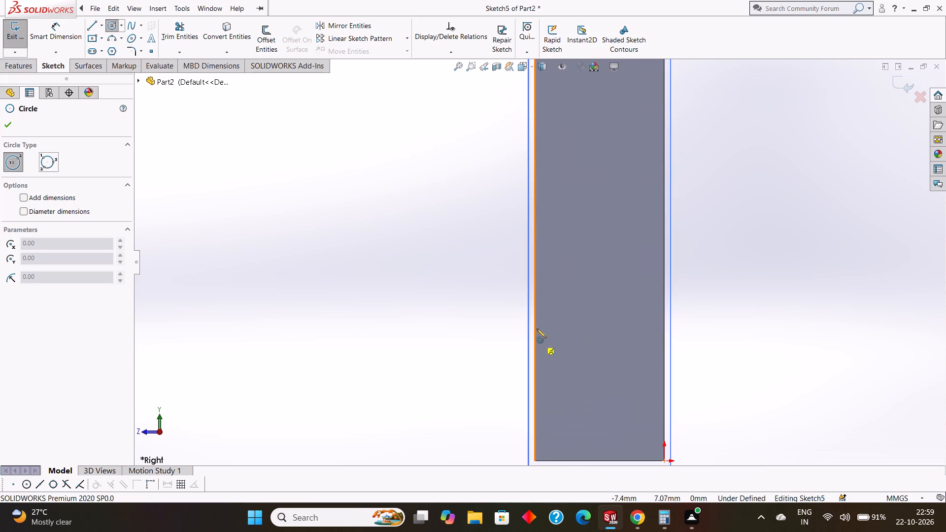
scroll(534, 158, "up", 4)
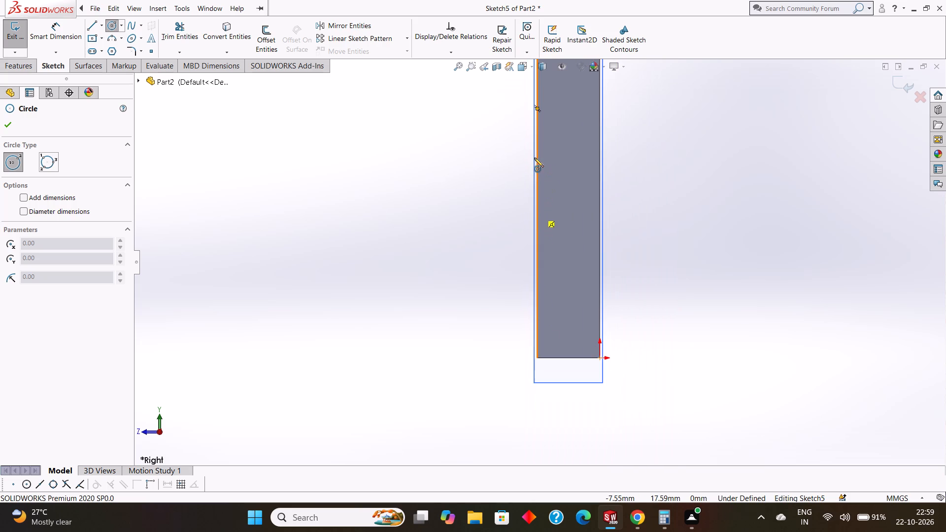
left_click(539, 107)
scroll(576, 143, "up", 2)
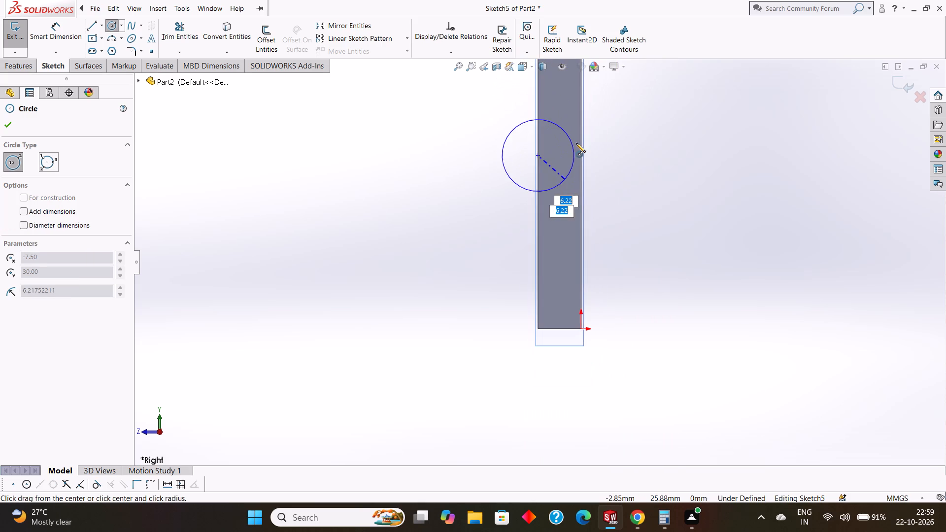
scroll(576, 143, "up", 2)
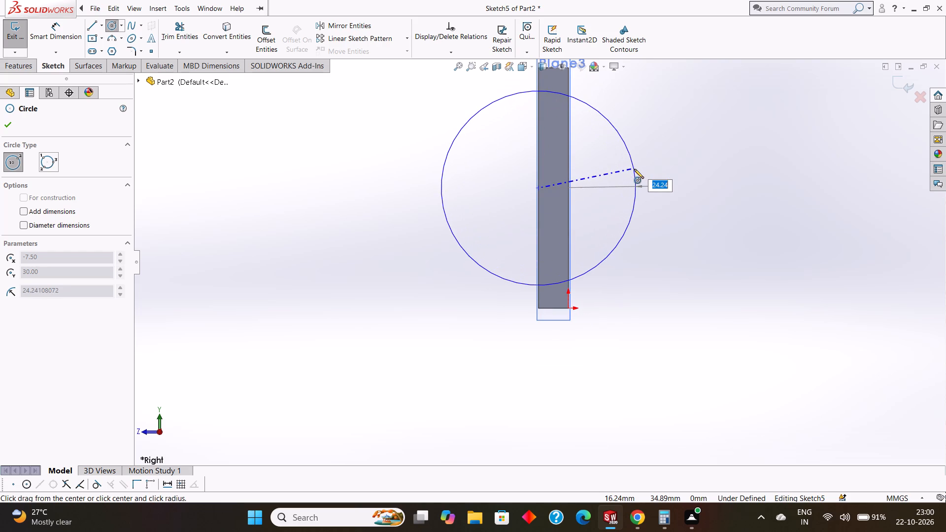
type("25")
key("Return")
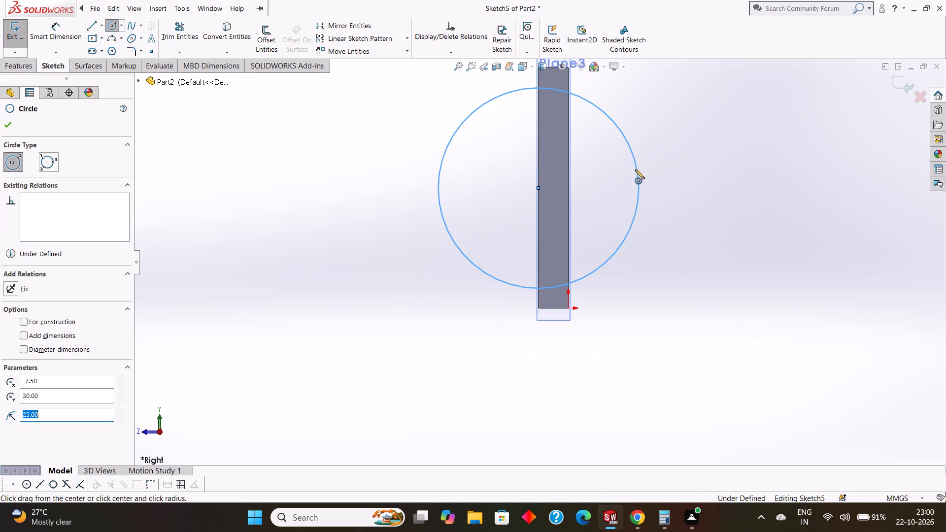
scroll(604, 167, "up", 3)
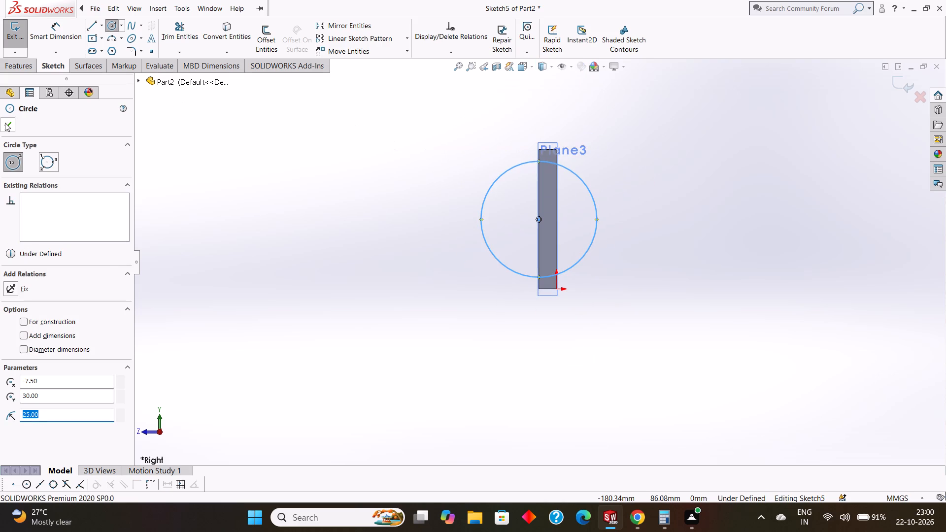
left_click(4, 125)
Add a 50 mm diameter dimension to the circle with Smart Dimension.
left_click(44, 40)
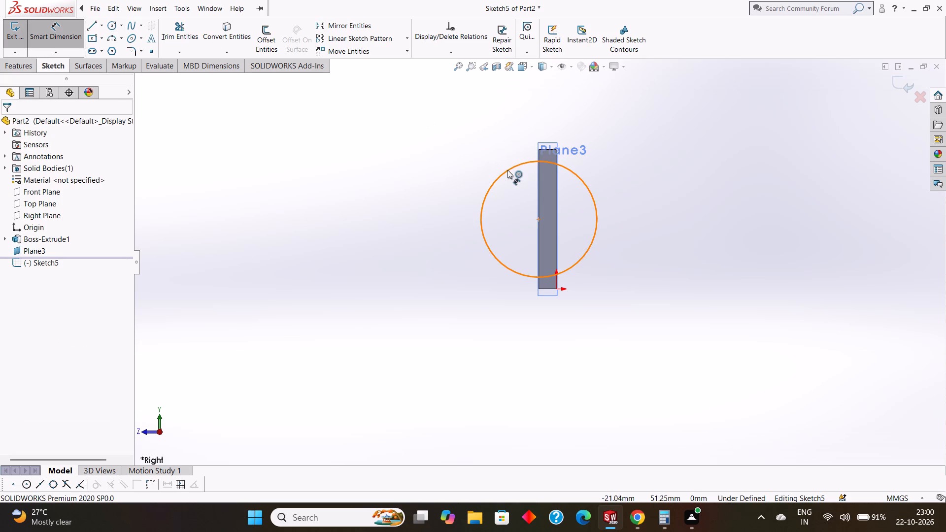
left_click_drag(507, 170, 499, 167)
left_click(418, 145)
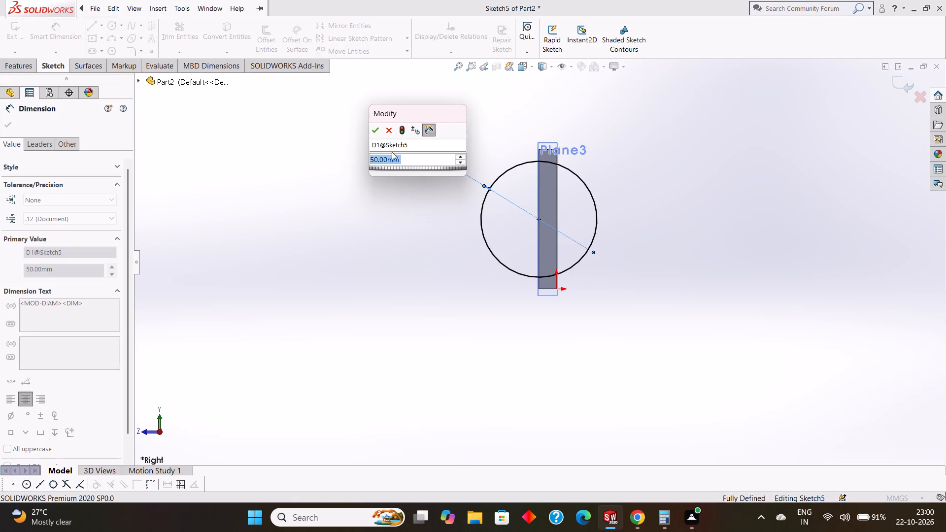
left_click(371, 129)
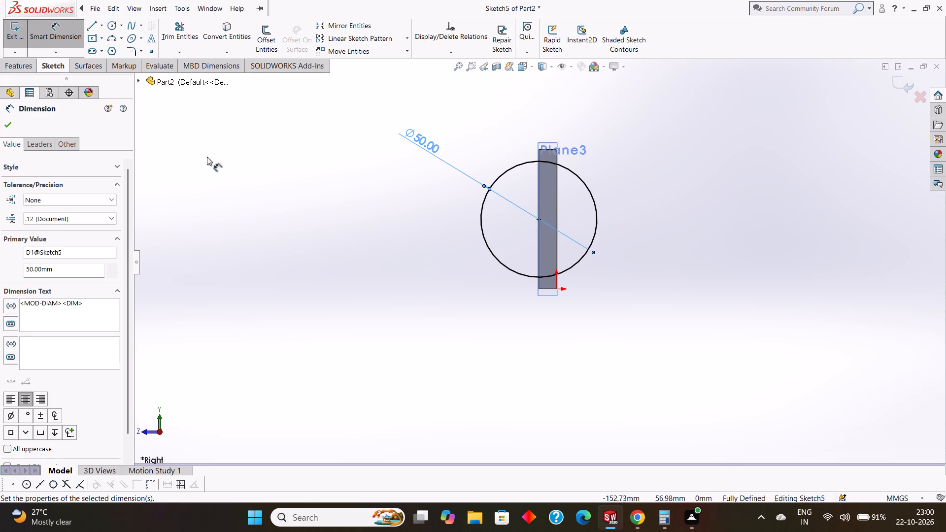
left_click(10, 121)
Examine the dimensioned circle against the plate up close and at an angle, finishing with a view normal to the reference plane.
scroll(520, 188, "down", 3)
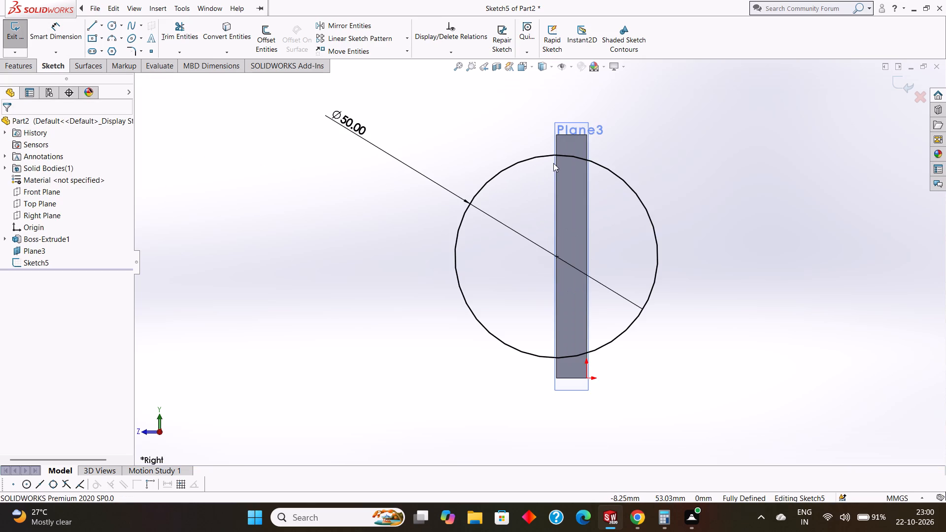
scroll(553, 163, "down", 1)
scroll(550, 189, "up", 1)
scroll(550, 189, "down", 1)
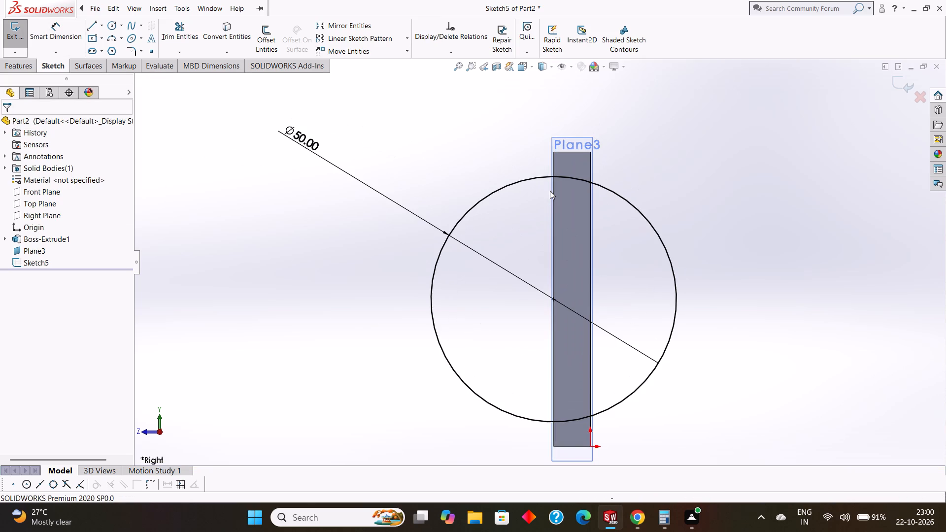
scroll(556, 211, "down", 2)
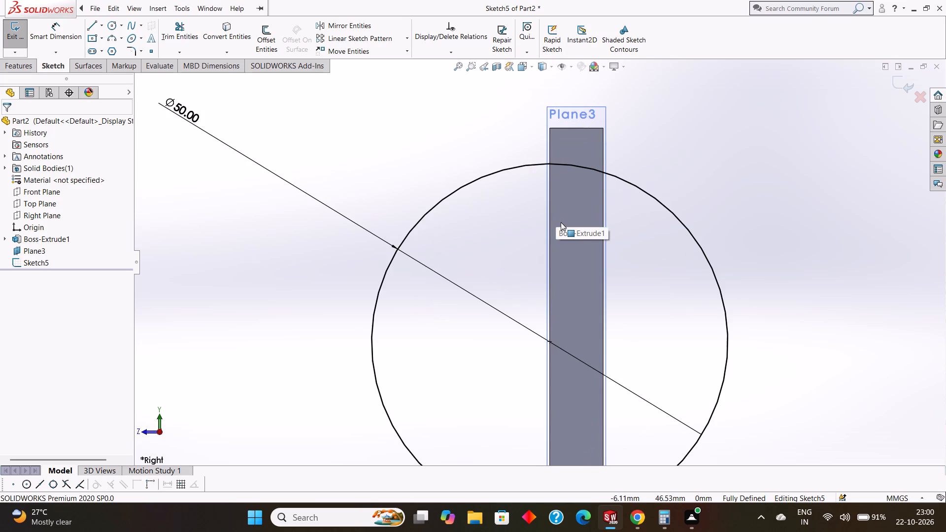
scroll(561, 223, "up", 3)
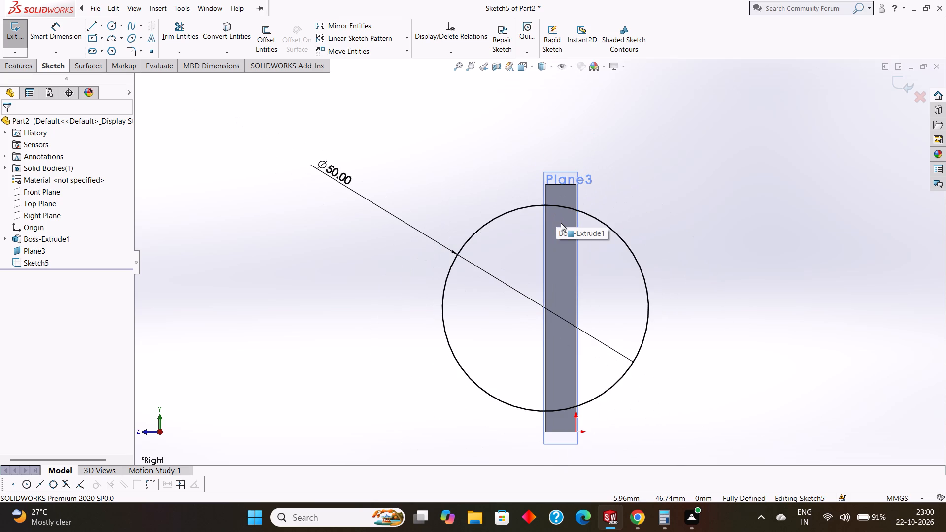
scroll(561, 223, "down", 1)
scroll(561, 224, "up", 4)
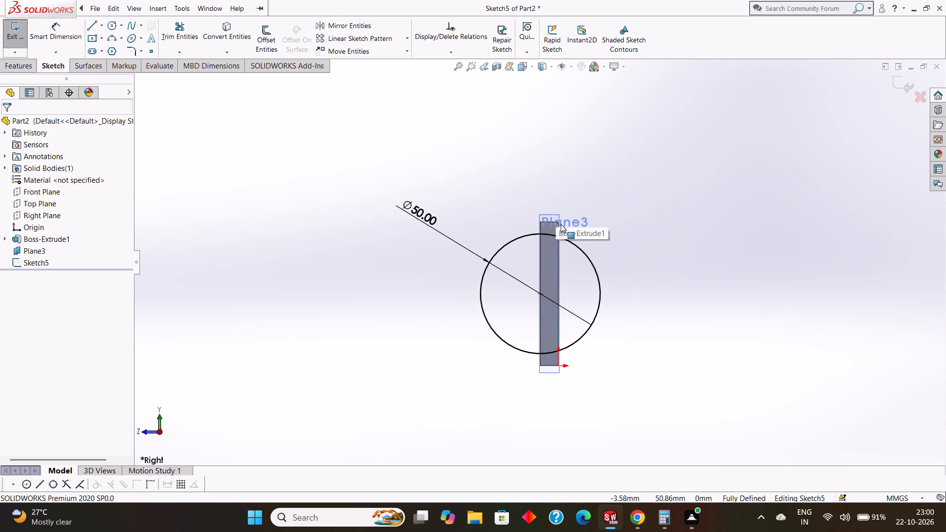
middle_click_drag(669, 230, 538, 210)
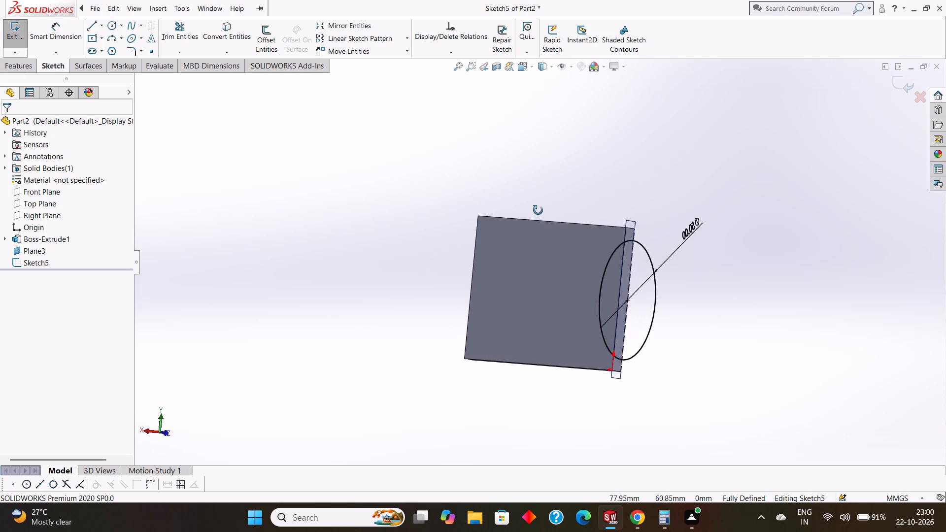
middle_click_drag(538, 210, 636, 198)
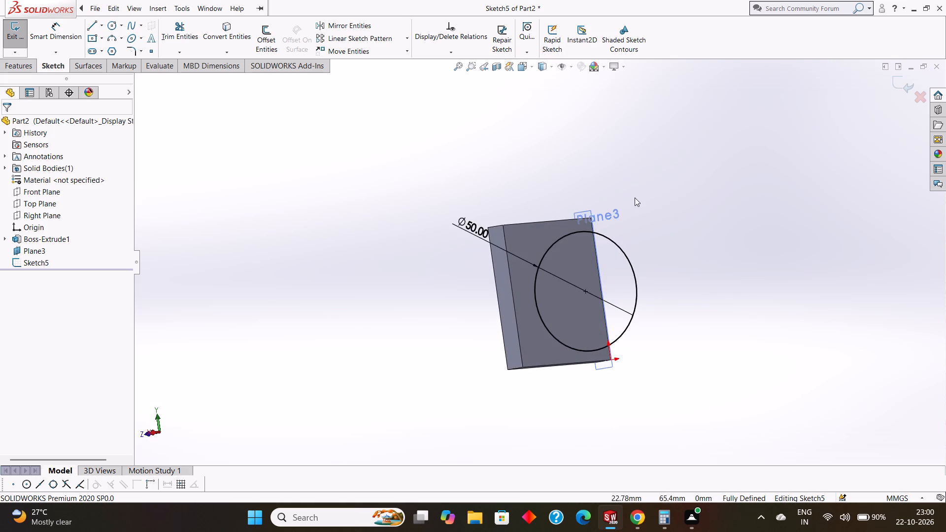
scroll(591, 207, "down", 7)
left_click(553, 252)
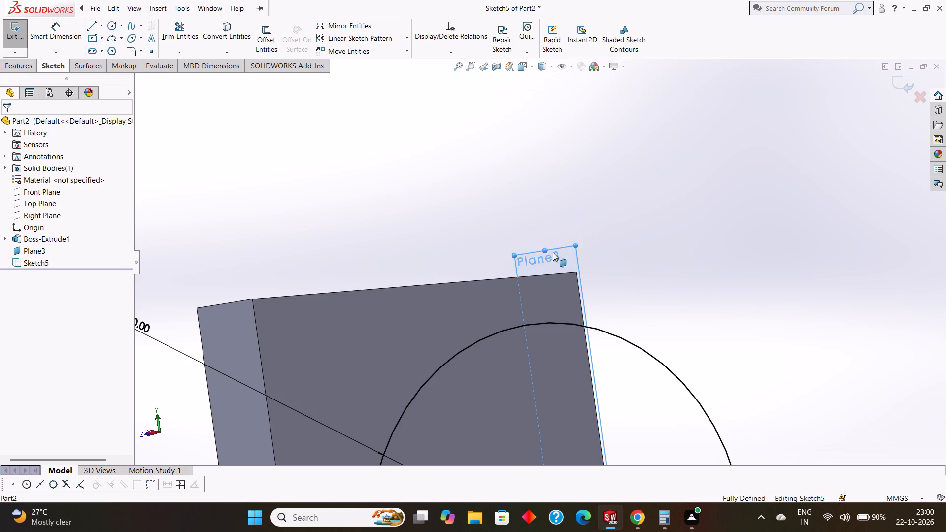
key("ctrl+8")
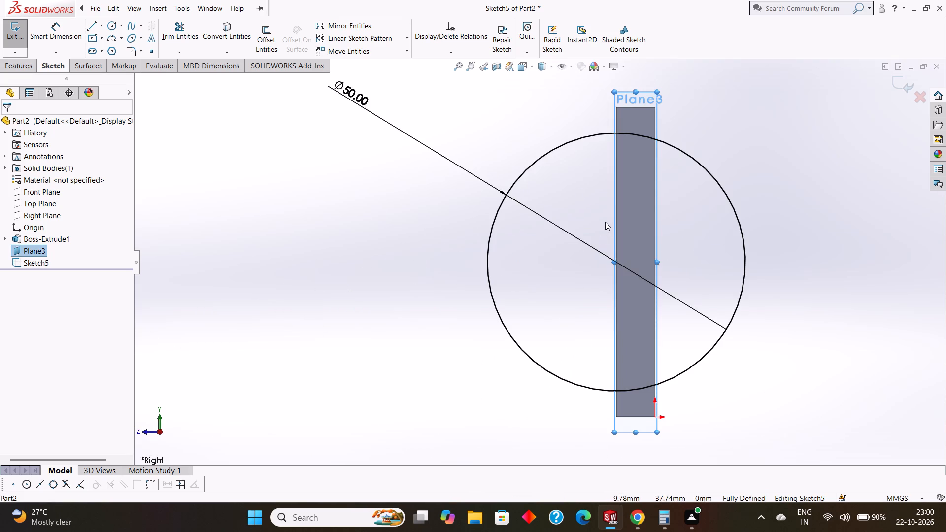
scroll(605, 222, "up", 2)
scroll(649, 180, "down", 3)
scroll(598, 192, "up", 2)
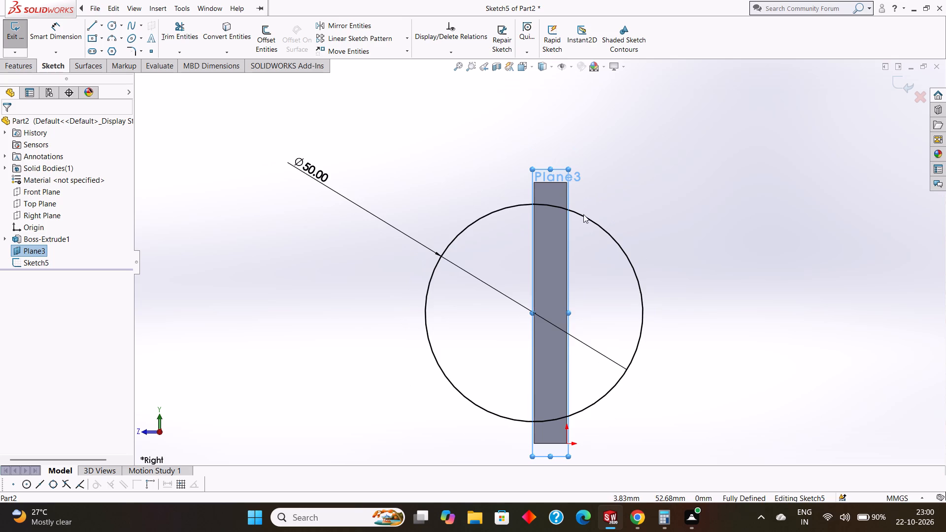
scroll(583, 214, "down", 2)
scroll(572, 225, "up", 3)
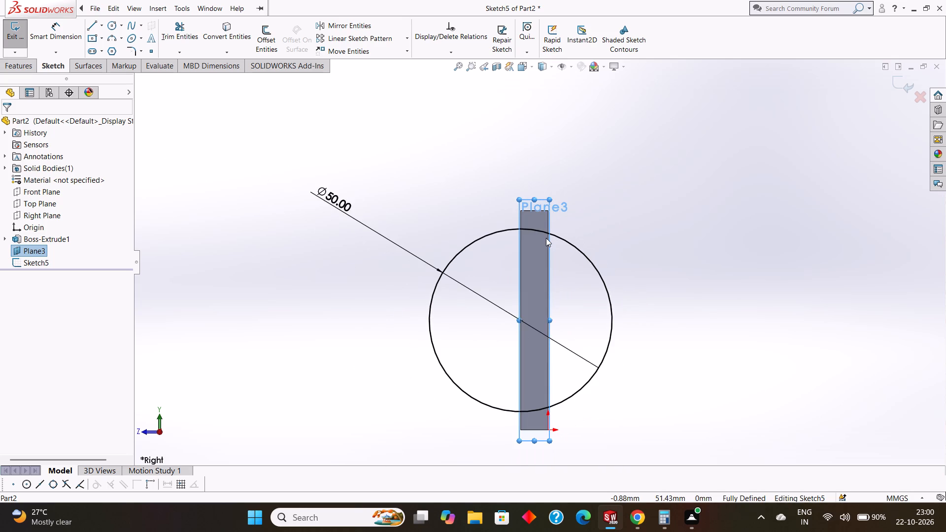
scroll(546, 240, "down", 1)
scroll(546, 240, "up", 2)
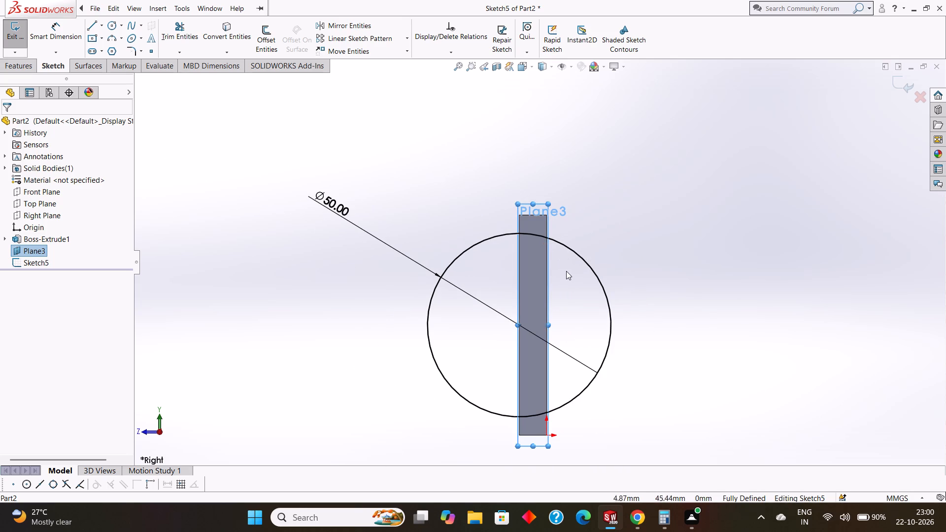
scroll(567, 272, "down", 1)
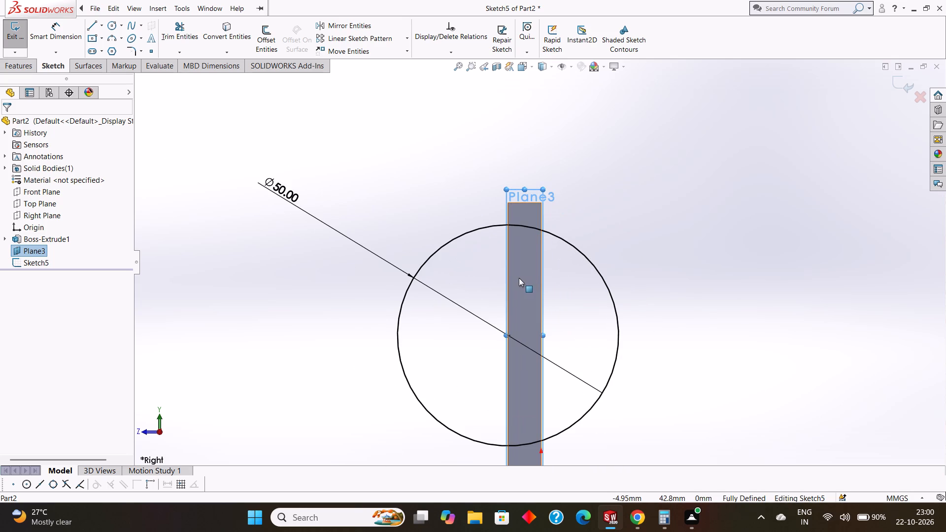
scroll(519, 278, "up", 1)
scroll(523, 279, "down", 1)
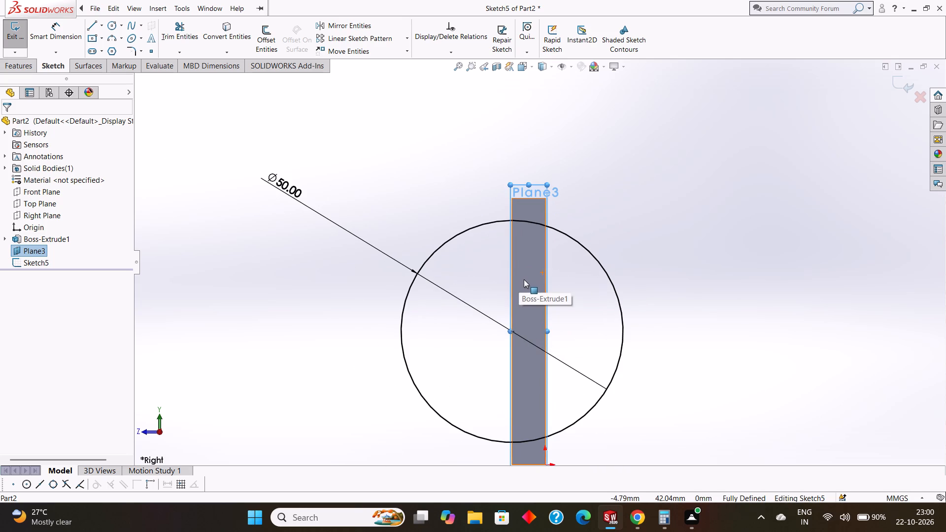
scroll(509, 270, "up", 2)
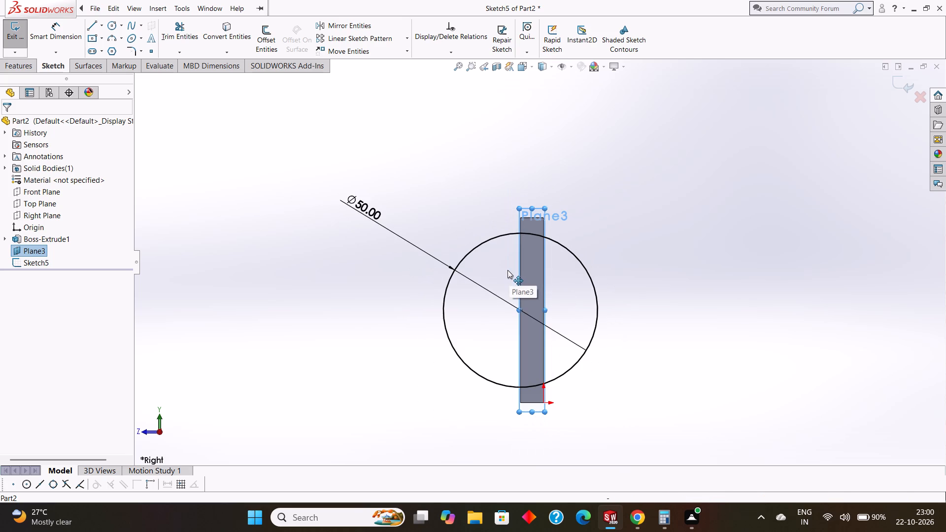
scroll(523, 256, "down", 2)
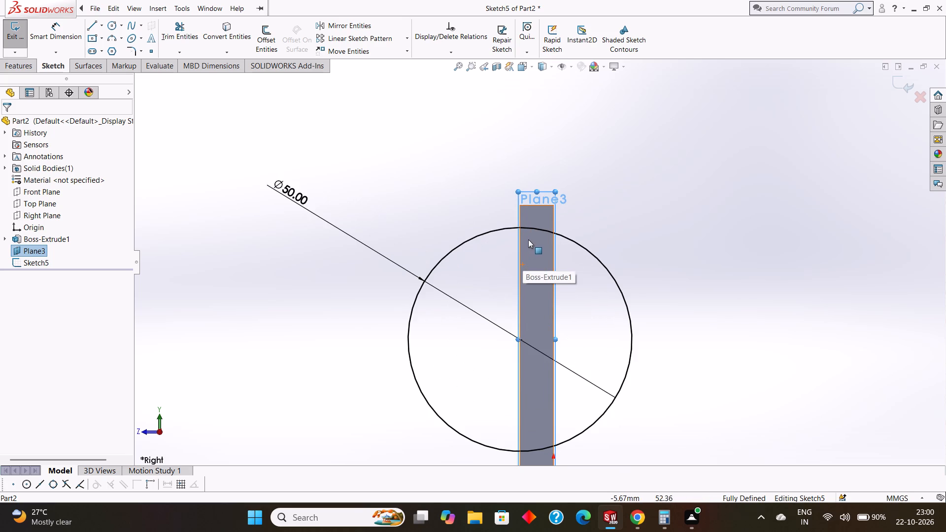
scroll(528, 240, "down", 1)
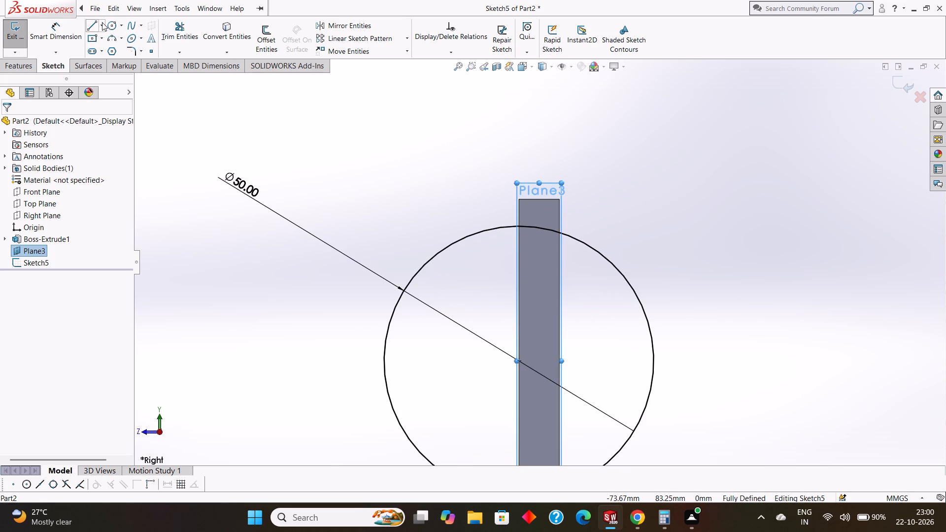
Draw a vertical centerline down the middle of the plate's side face, from the top edge's midpoint to the bottom edge's midpoint.
left_click(102, 27)
left_click(108, 49)
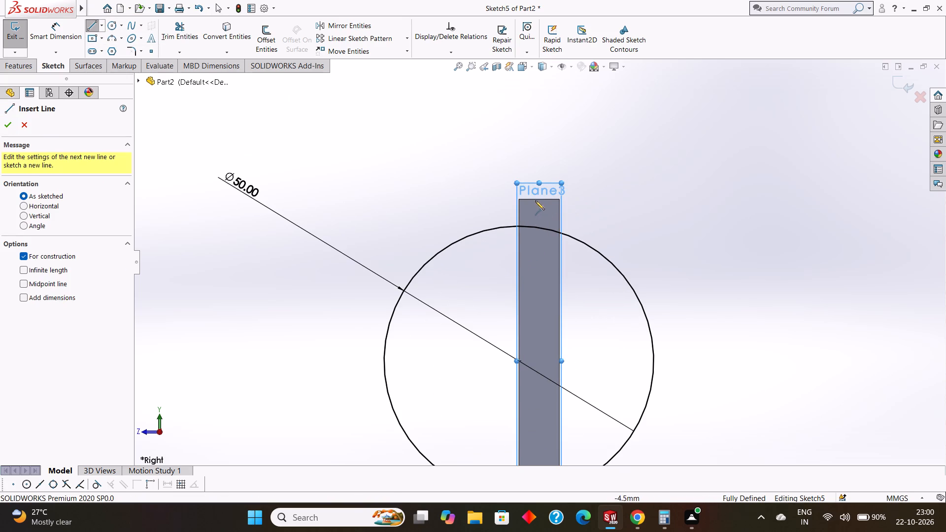
left_click(540, 199)
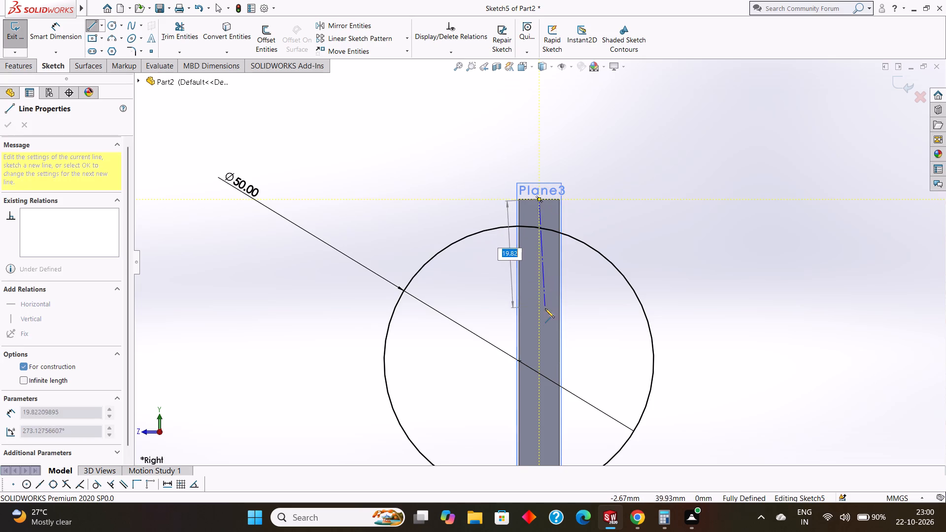
scroll(540, 321, "up", 2)
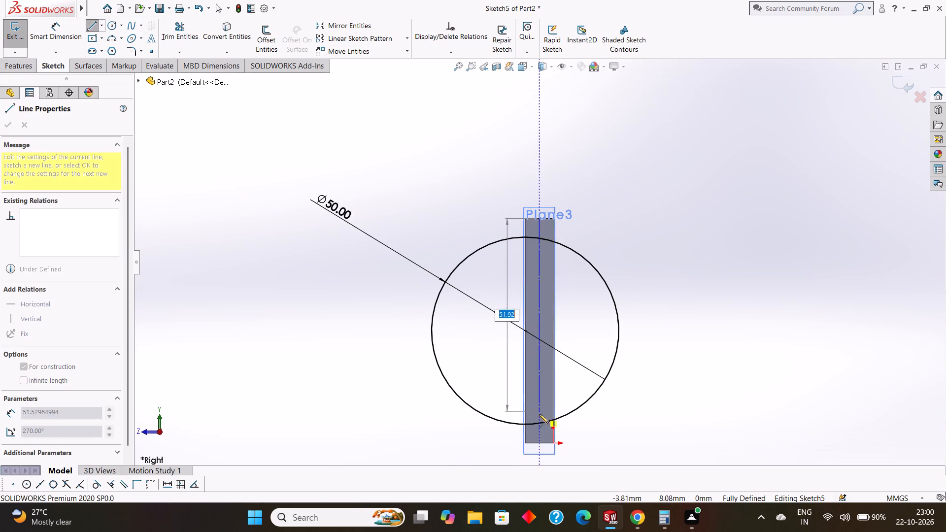
left_click(539, 443)
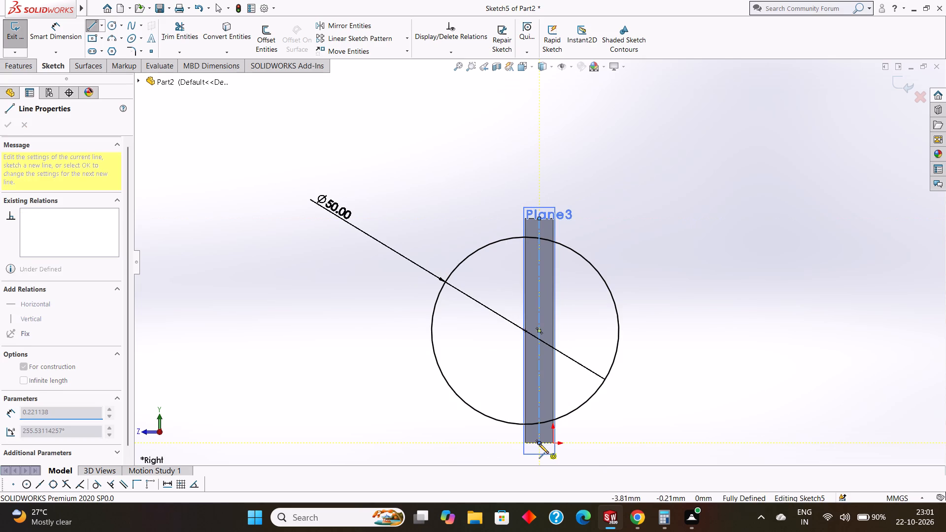
key("Escape")
key("Escape")
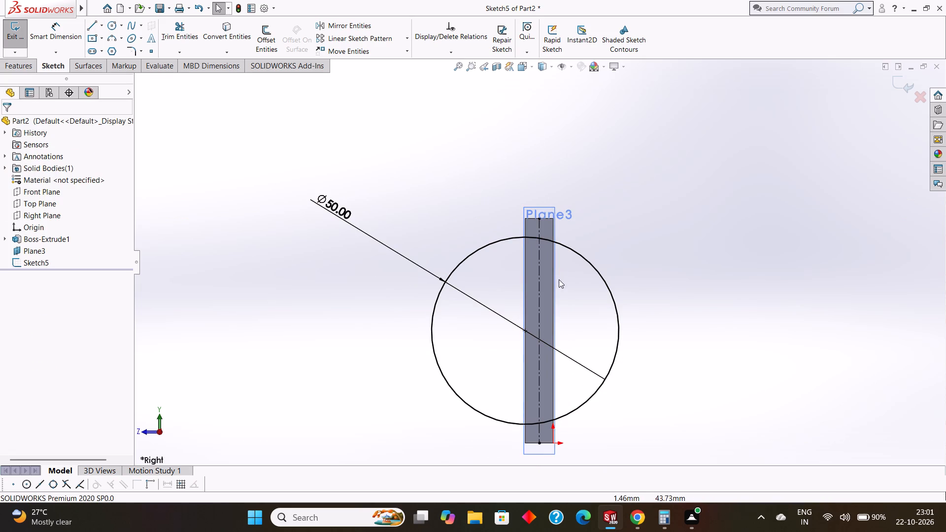
Offset the vertical centerline by 2.5 mm in the reversed direction, towards the origin side, with Offset Entities.
scroll(522, 284, "down", 2)
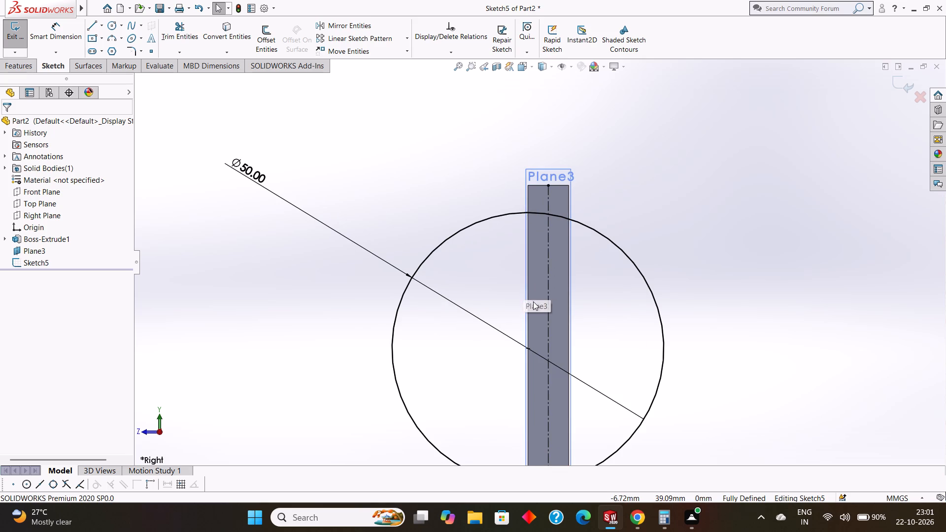
scroll(534, 302, "down", 1)
left_click(552, 229)
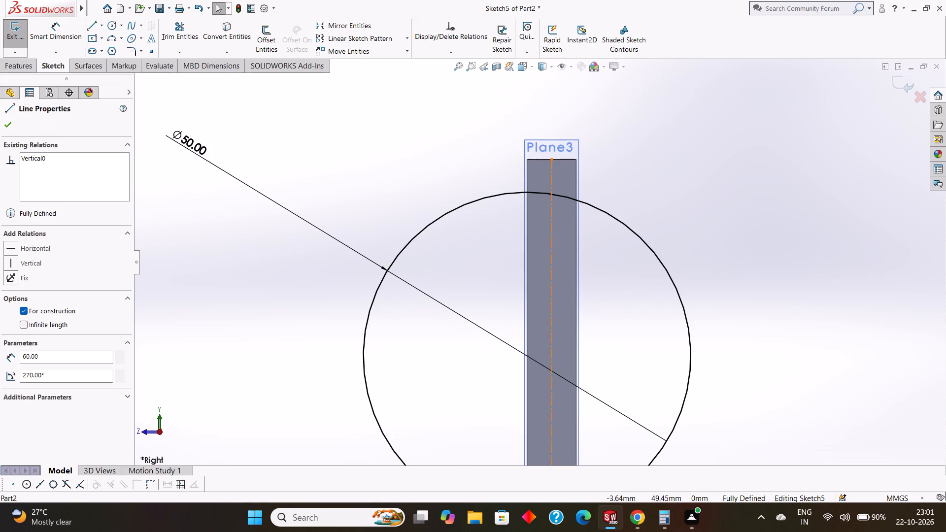
left_click(264, 39)
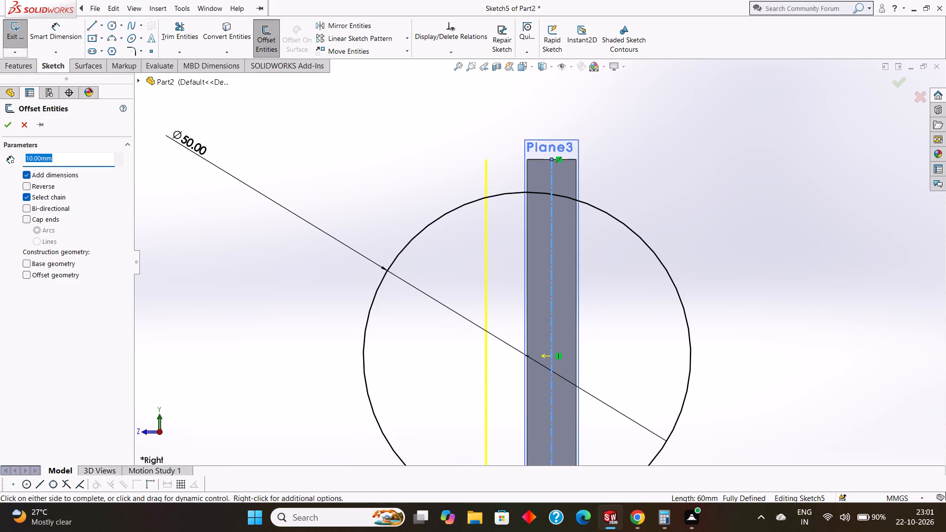
type("2.5")
key("Return")
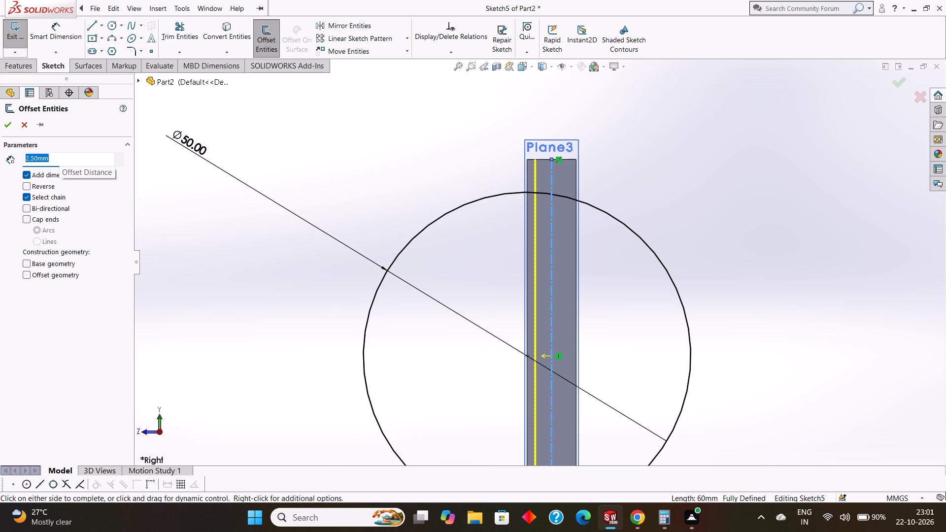
left_click(28, 187)
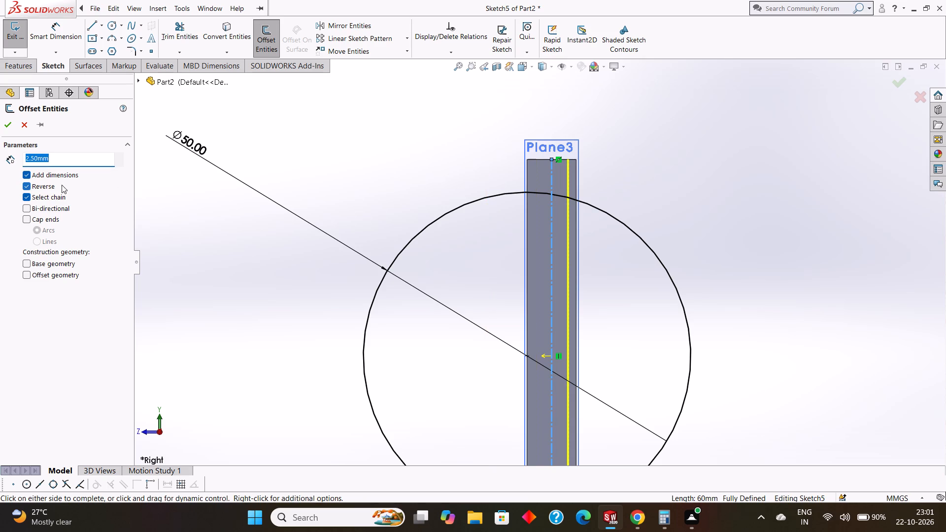
left_click(6, 125)
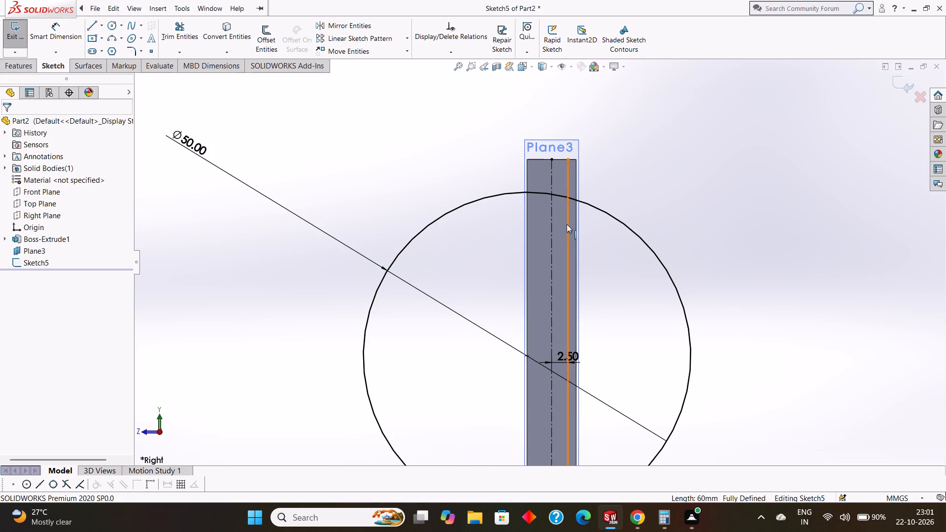
Draw a 6.25 mm centerline straight down from the top endpoint of the vertical centerline.
scroll(567, 225, "up", 2)
scroll(555, 309, "up", 3)
scroll(542, 311, "down", 3)
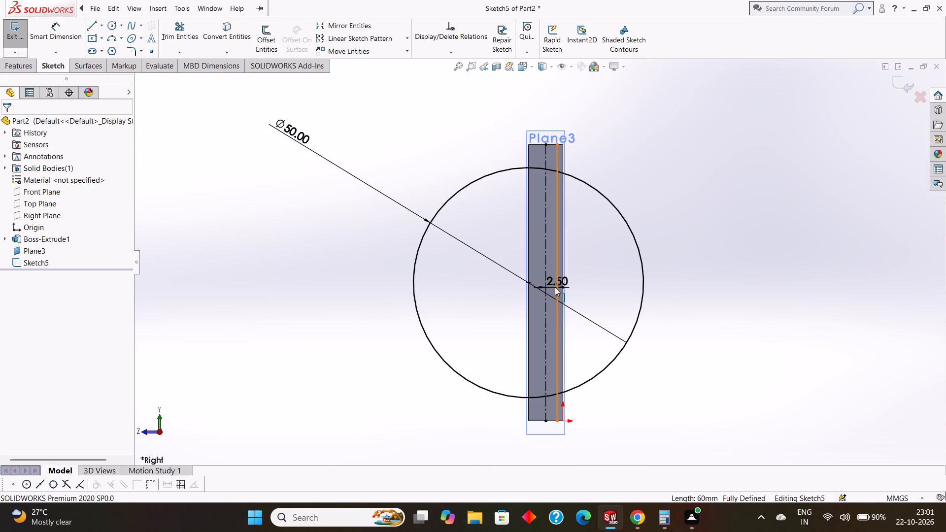
scroll(555, 273, "down", 1)
scroll(554, 210, "up", 1)
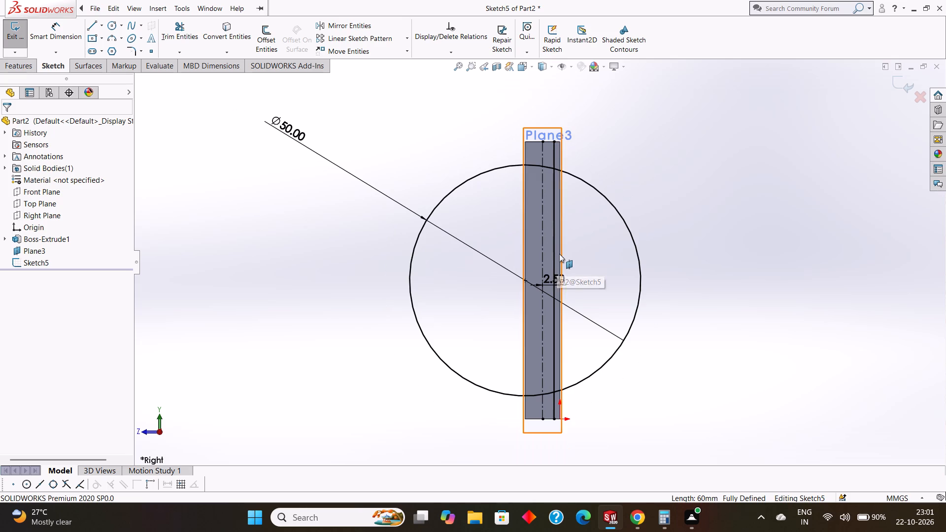
scroll(559, 254, "down", 1)
scroll(559, 254, "up", 1)
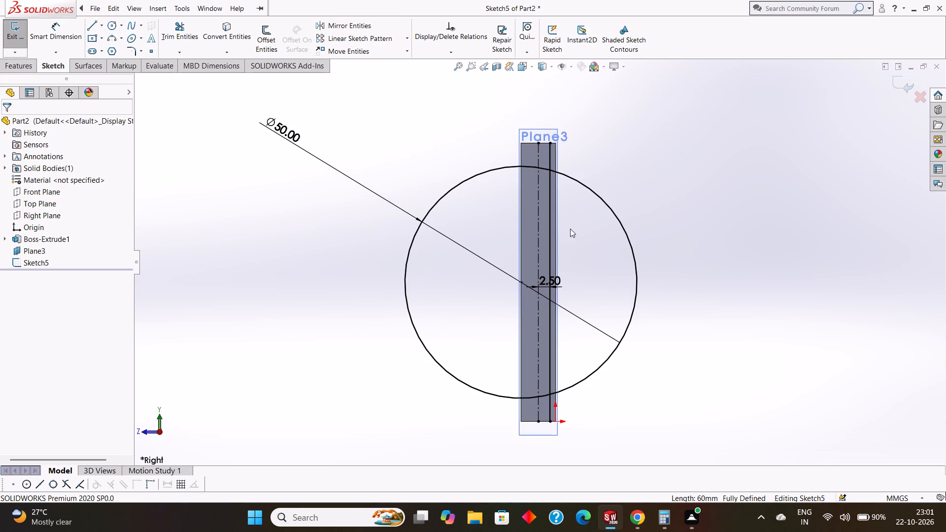
scroll(570, 222, "down", 1)
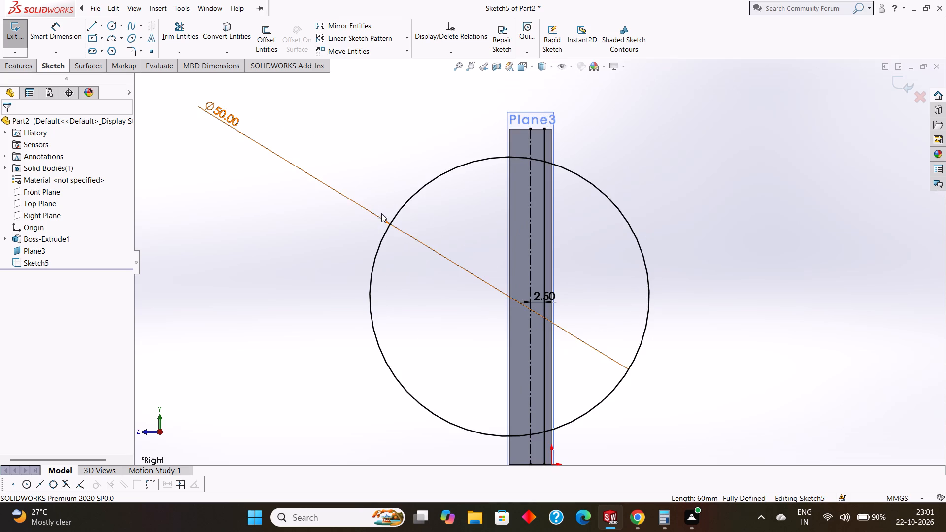
left_click(101, 24)
left_click(108, 51)
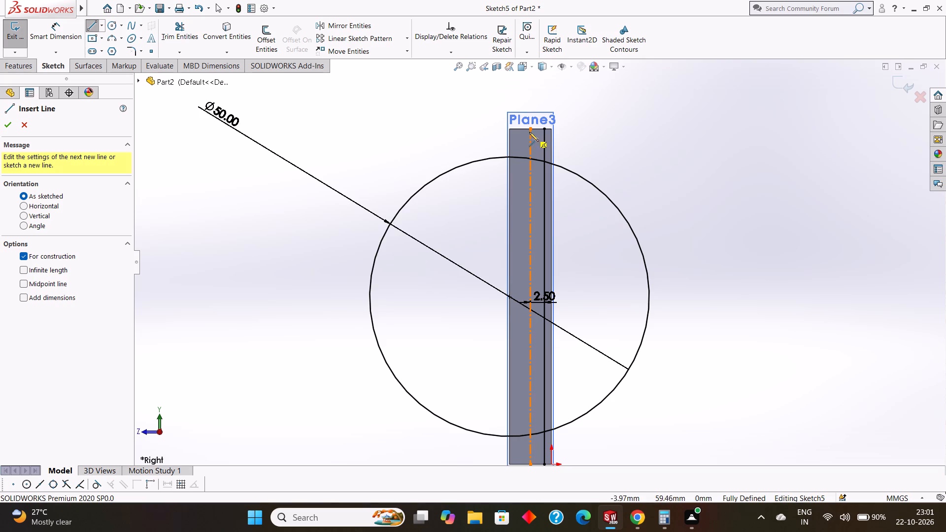
left_click(529, 131)
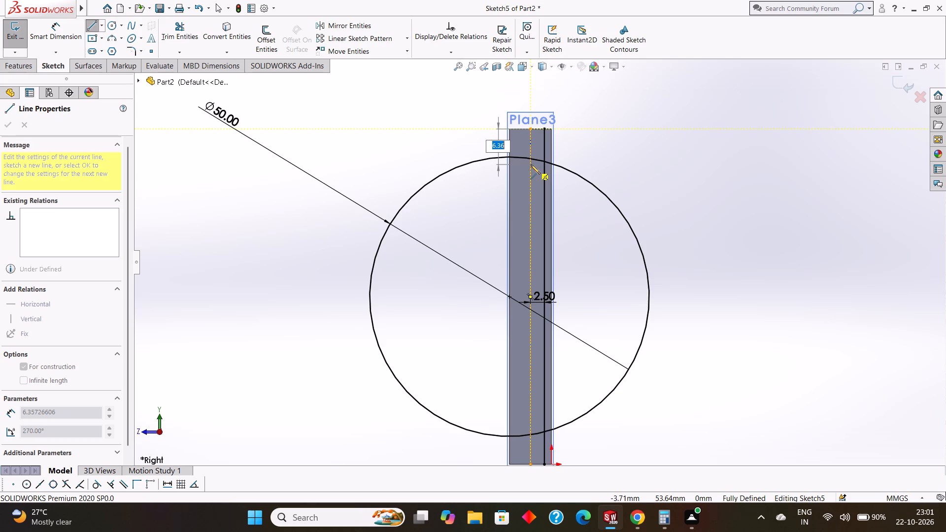
type("6.25")
key("Return")
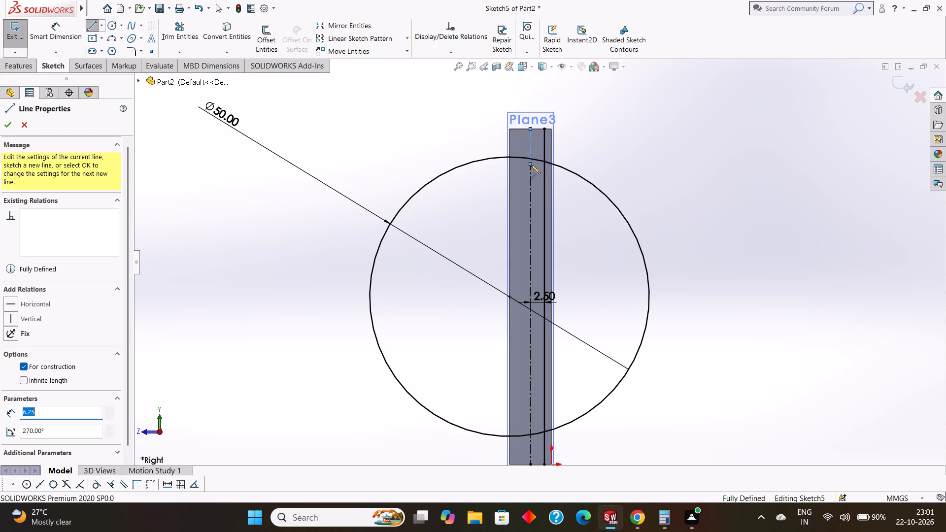
key("Escape")
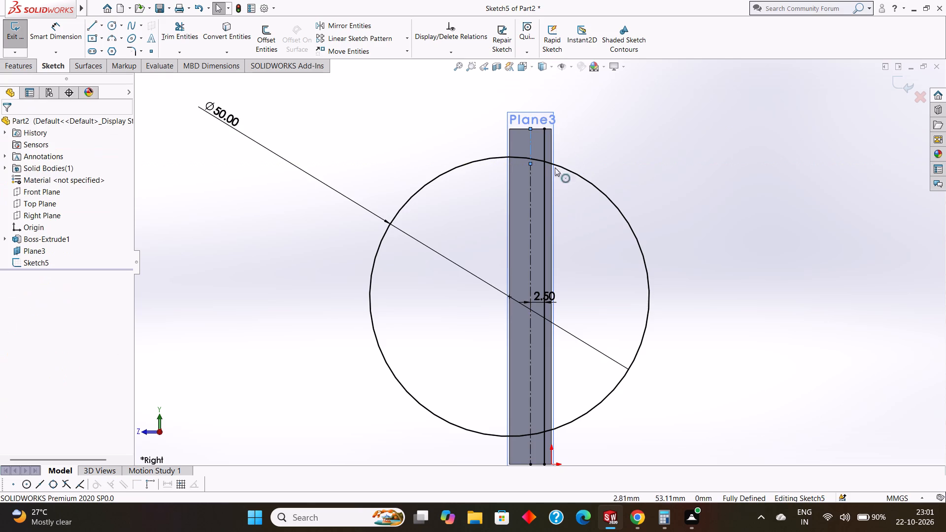
key("Escape")
Sketch a circle of radius 6.25 mm centred on the lower endpoint of the short 6.25 mm centerline.
left_click(111, 25)
scroll(541, 164, "down", 4)
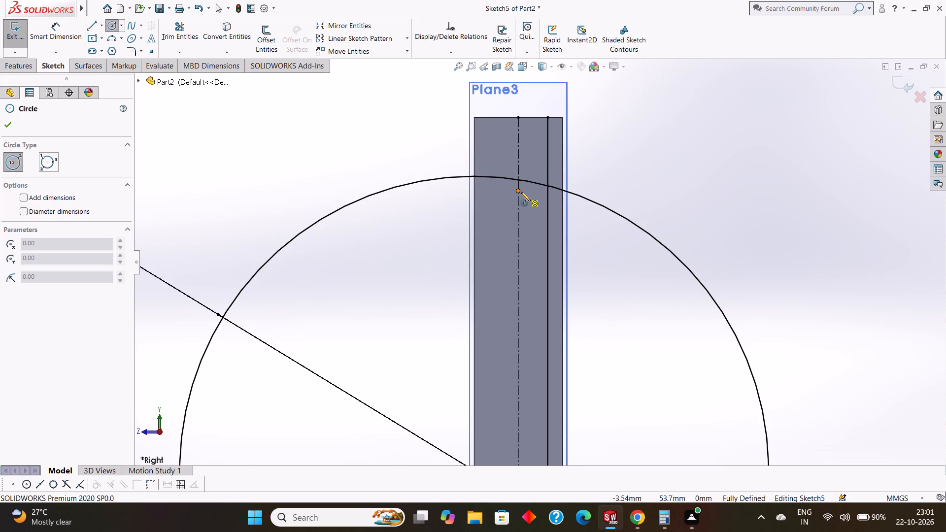
left_click_drag(519, 191, 588, 210)
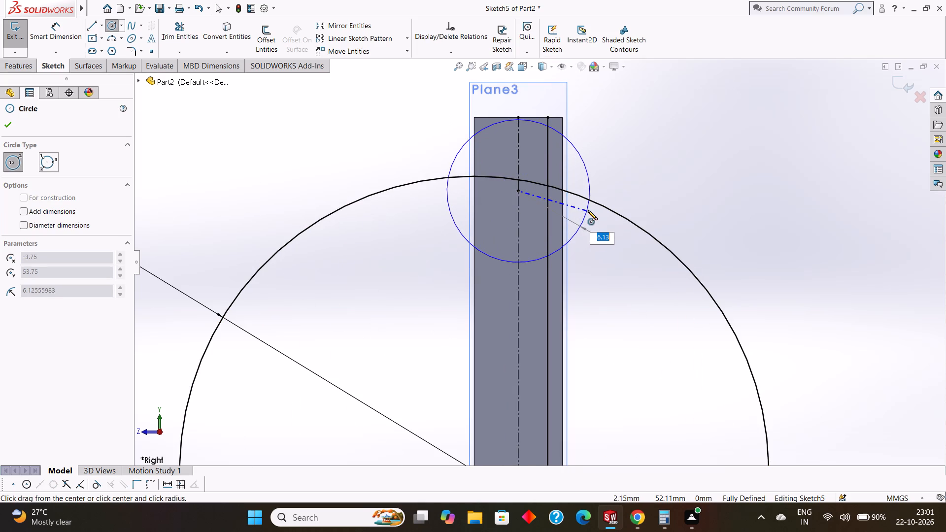
left_click_drag(588, 210, 593, 209)
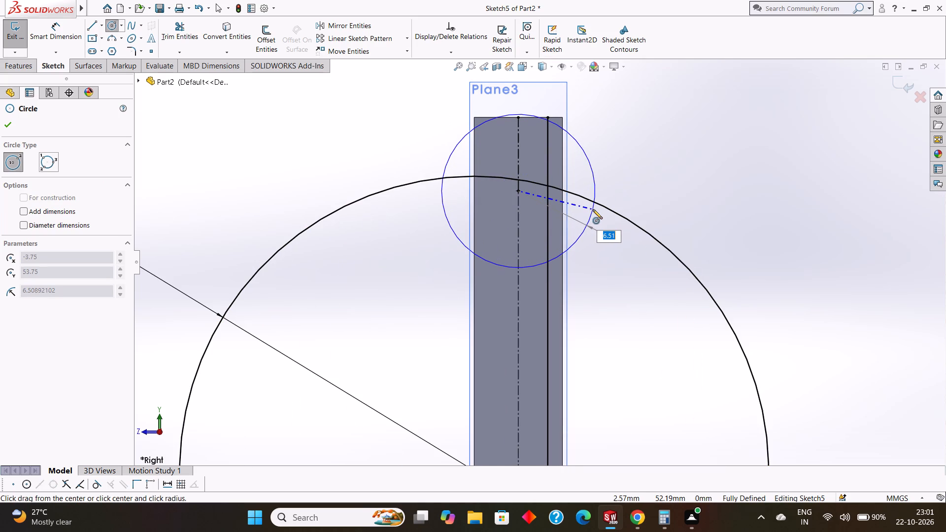
left_click_drag(593, 209, 594, 210)
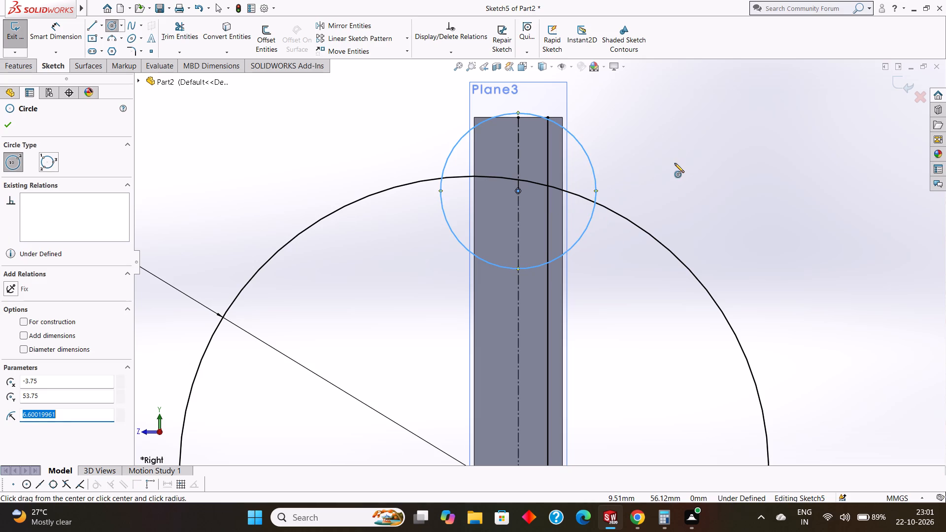
key("BackSpace")
type("6.25")
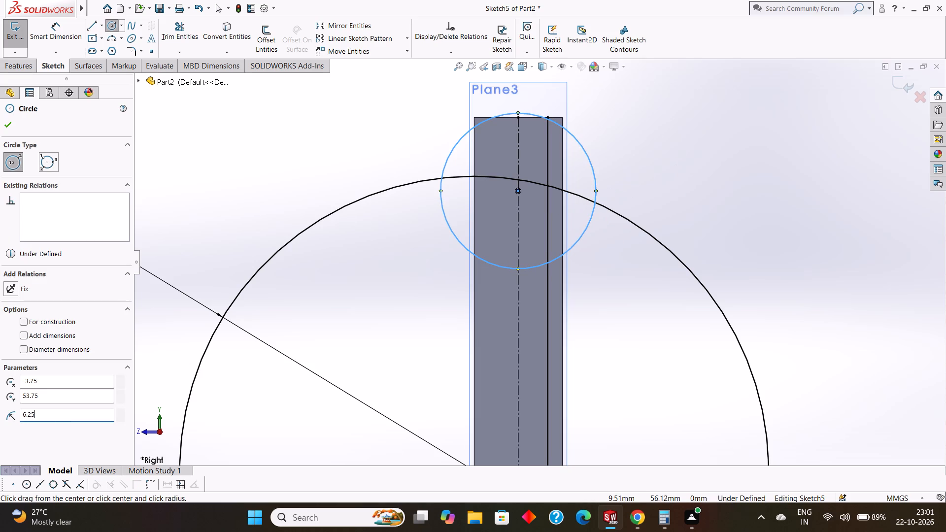
key("Return")
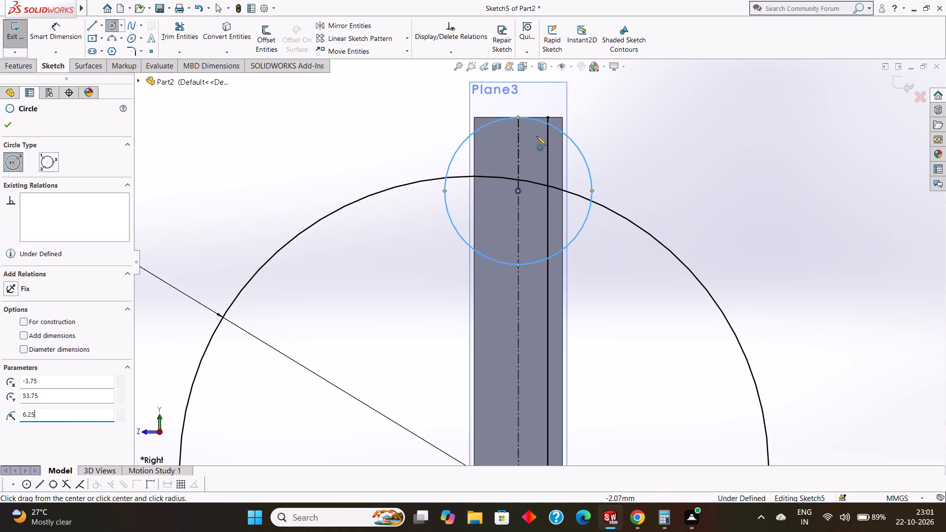
scroll(531, 126, "down", 10)
scroll(516, 217, "up", 5)
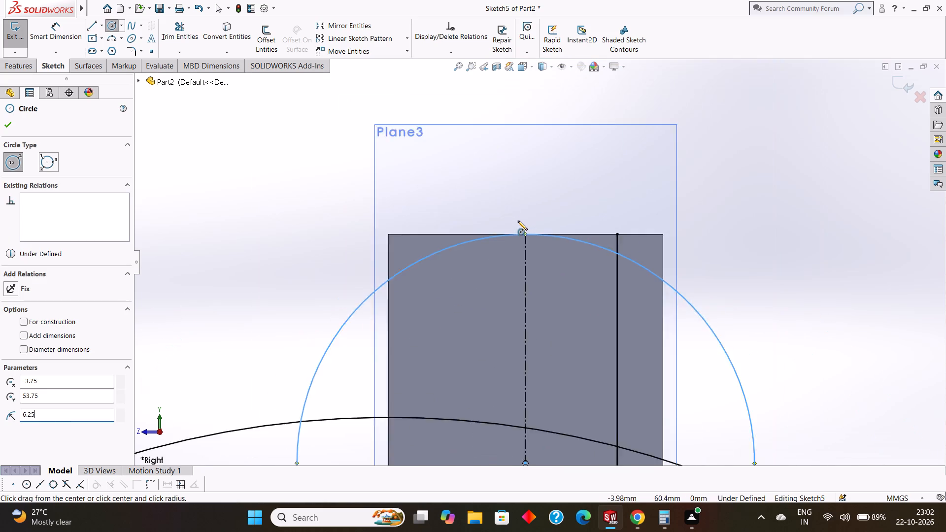
scroll(518, 221, "up", 9)
key("Escape")
key("Escape")
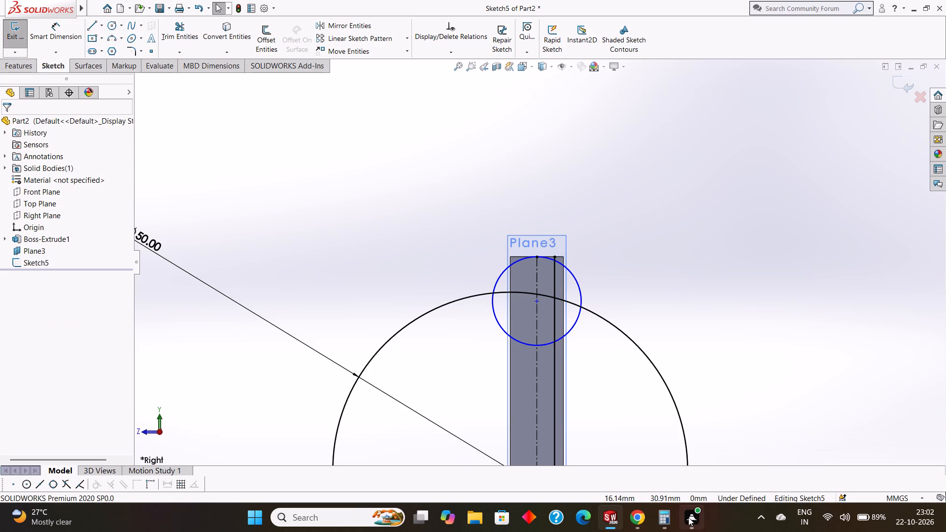
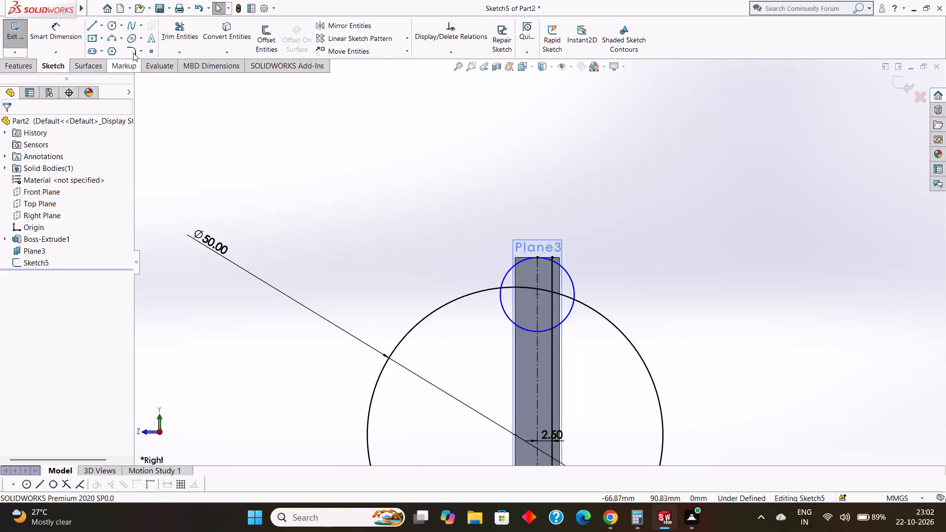
Dimension the diameter of the small circle at the top of the plate's side face with Smart Dimension.
left_click(64, 29)
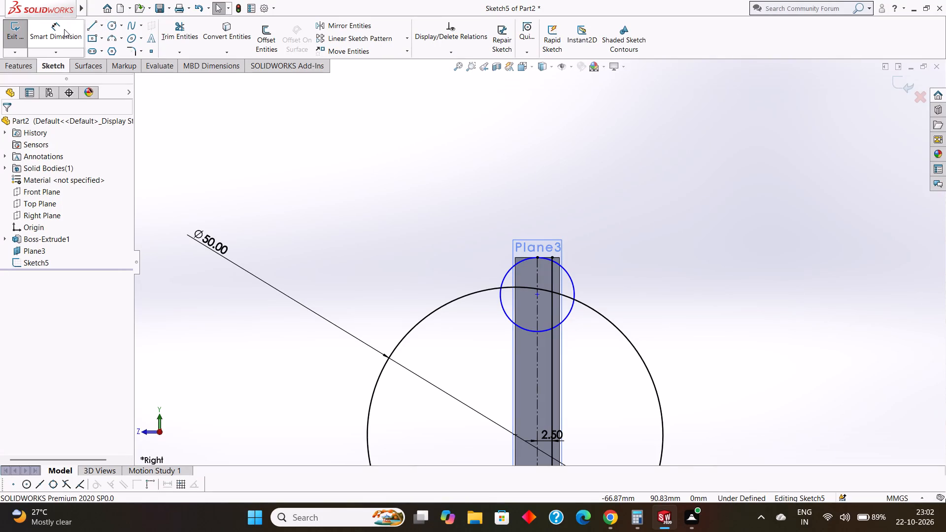
left_click(569, 275)
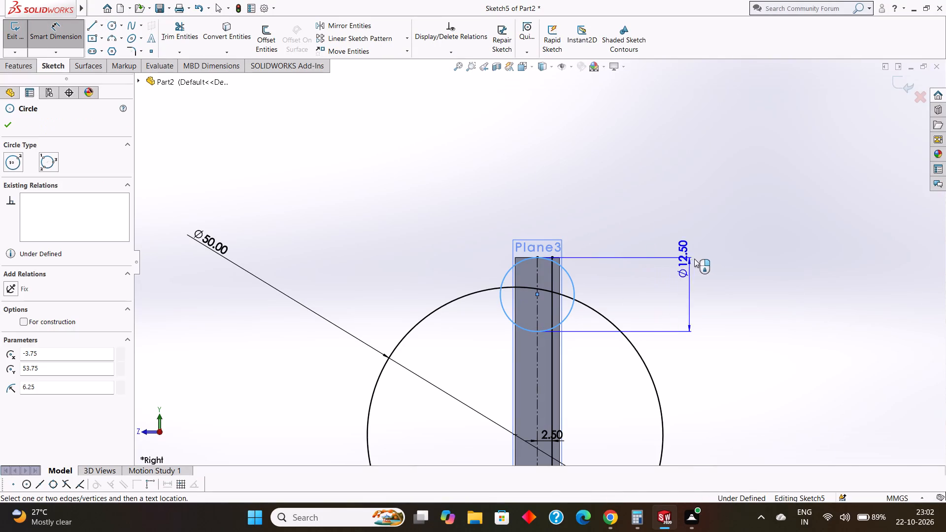
left_click(696, 259)
left_click(657, 244)
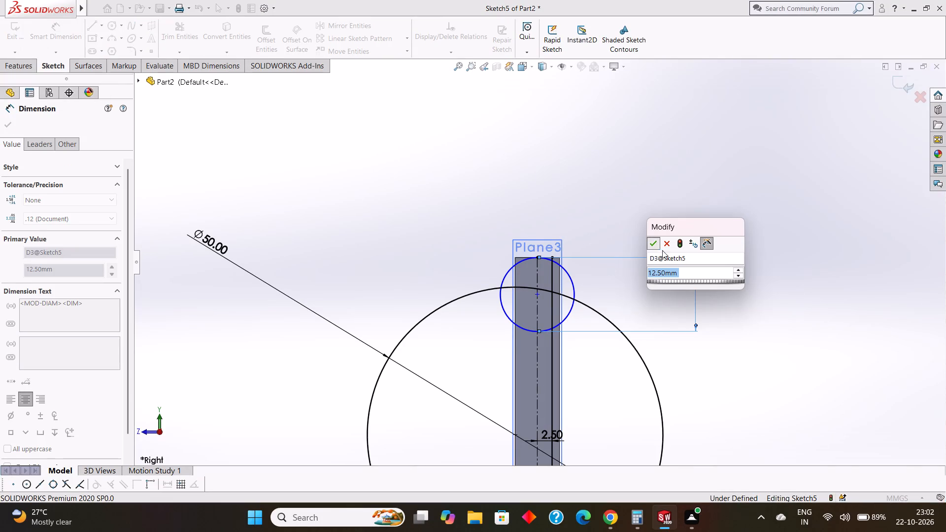
left_click(11, 126)
Dimension the vertical distance from the origin to the centre of the small upper circle.
scroll(636, 319, "up", 3)
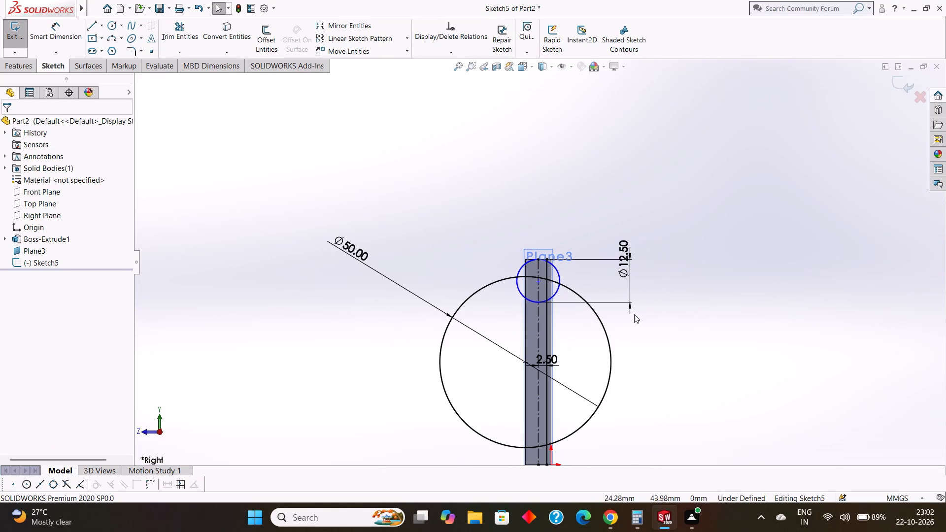
left_click(55, 24)
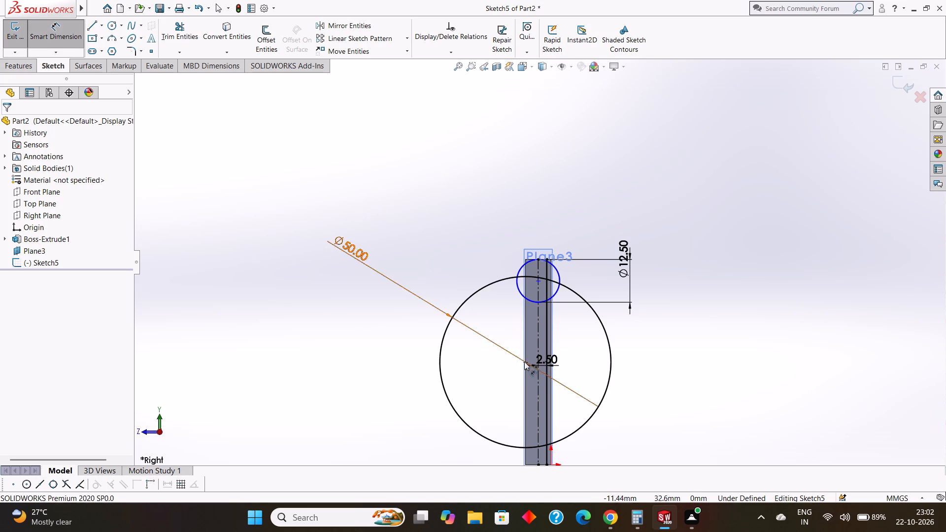
scroll(549, 428, "up", 1)
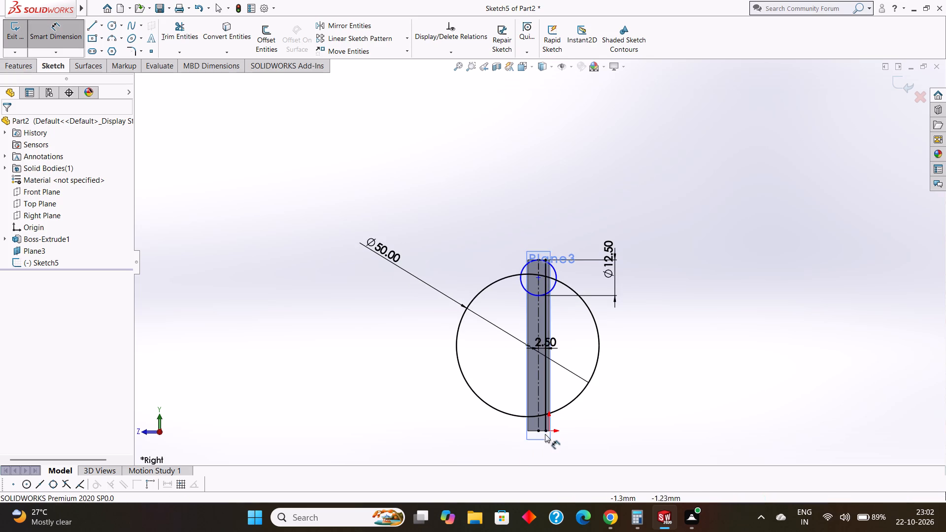
left_click(551, 431)
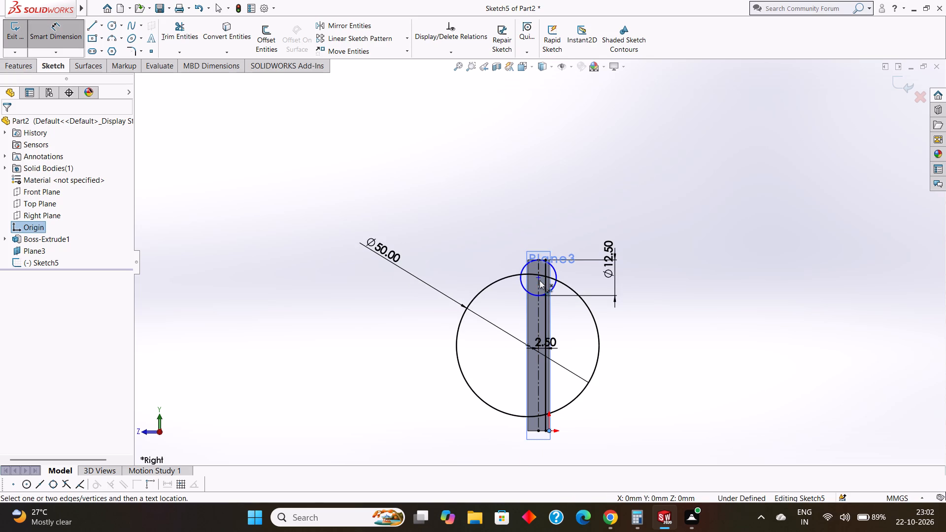
left_click(539, 277)
left_click(714, 307)
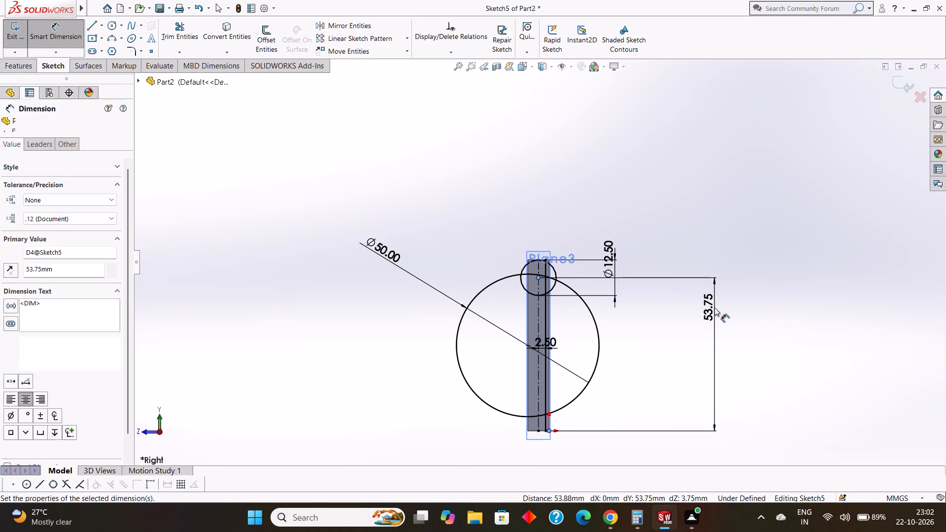
left_click(673, 294)
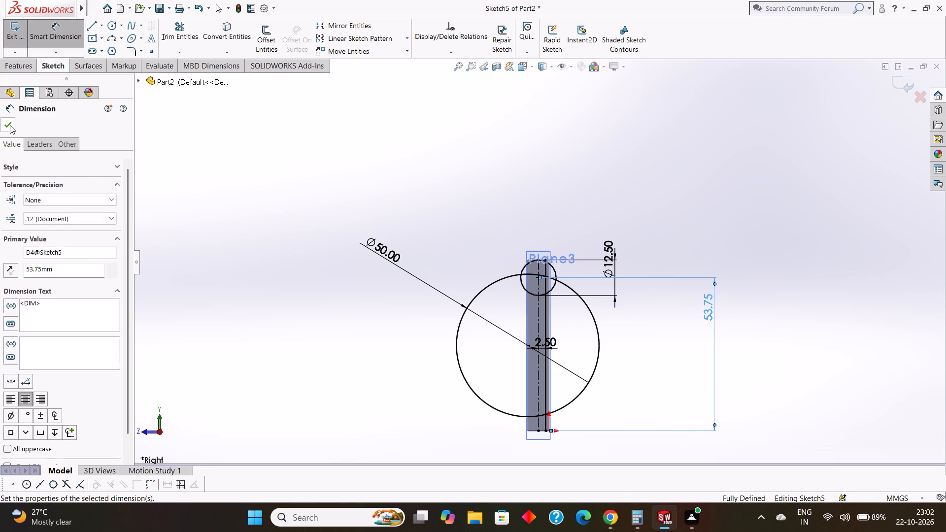
left_click(10, 125)
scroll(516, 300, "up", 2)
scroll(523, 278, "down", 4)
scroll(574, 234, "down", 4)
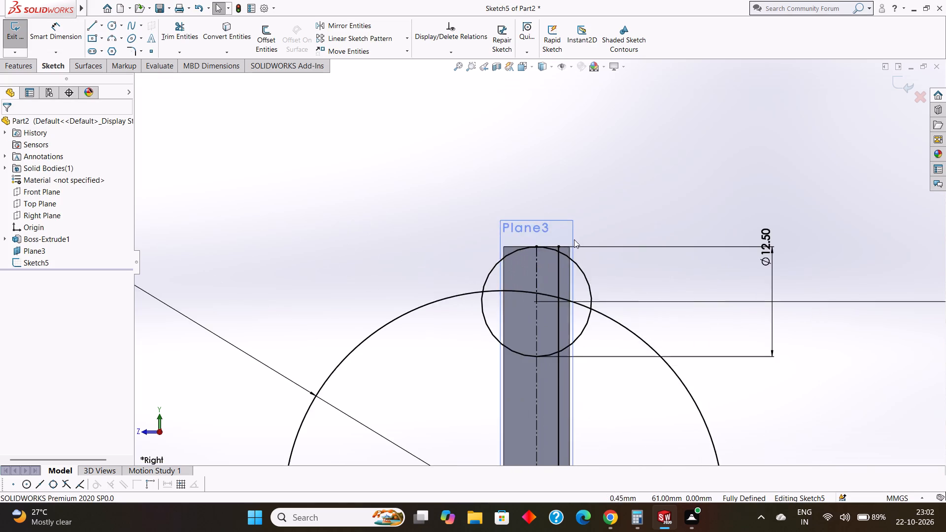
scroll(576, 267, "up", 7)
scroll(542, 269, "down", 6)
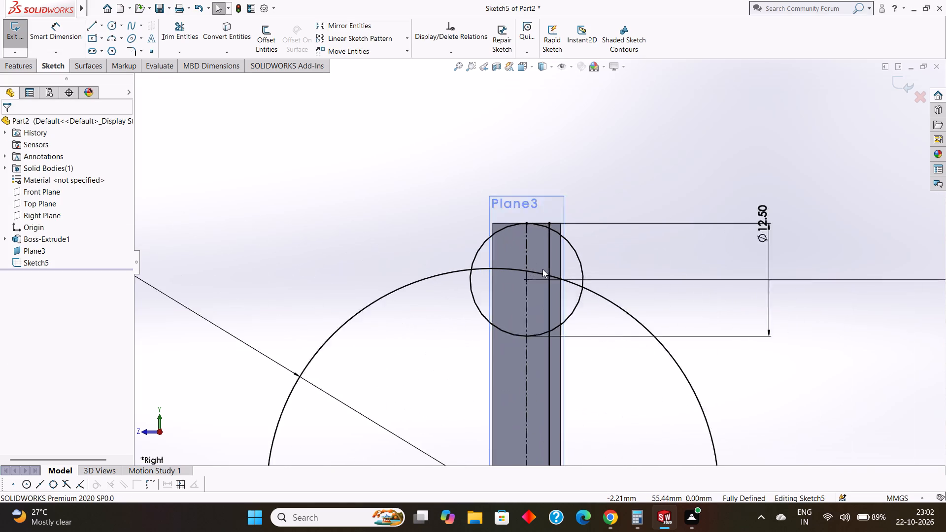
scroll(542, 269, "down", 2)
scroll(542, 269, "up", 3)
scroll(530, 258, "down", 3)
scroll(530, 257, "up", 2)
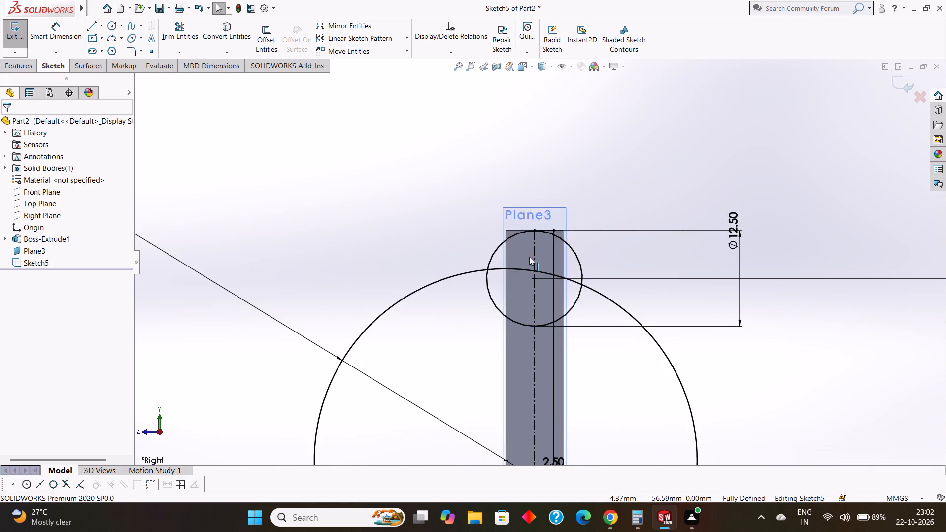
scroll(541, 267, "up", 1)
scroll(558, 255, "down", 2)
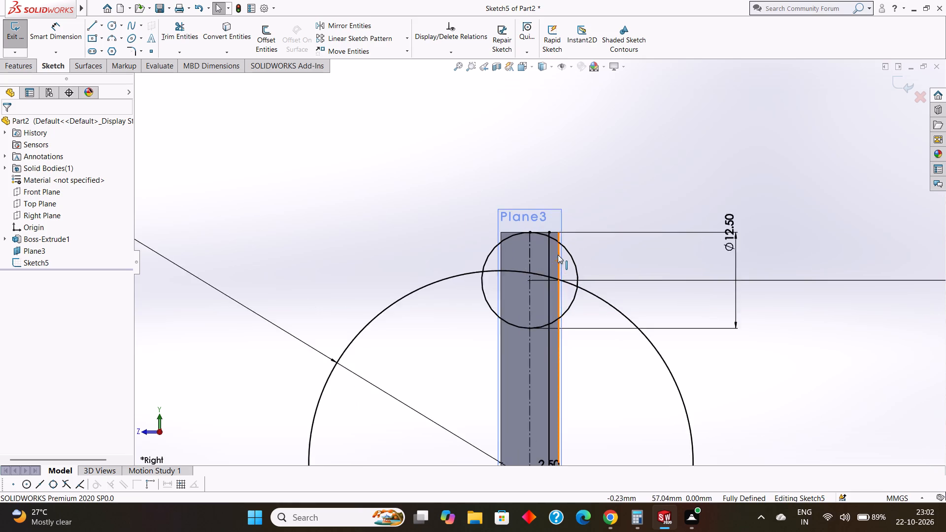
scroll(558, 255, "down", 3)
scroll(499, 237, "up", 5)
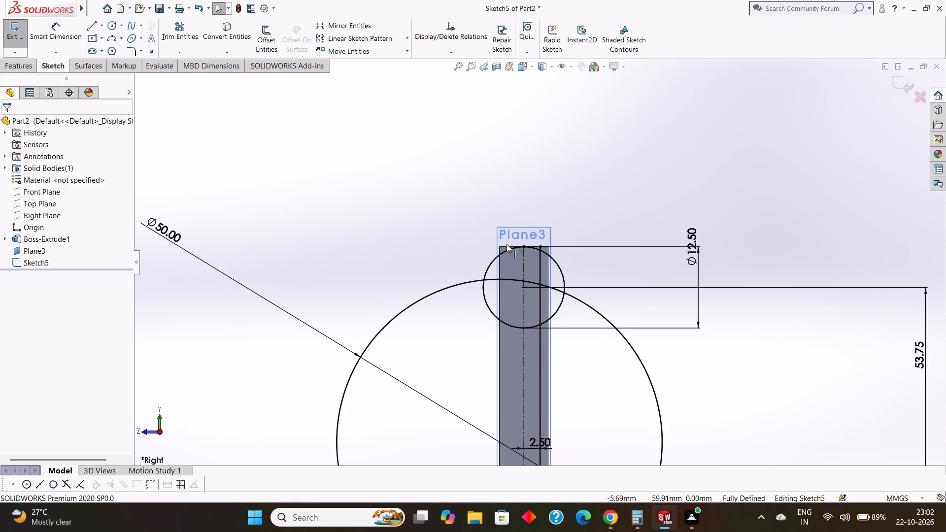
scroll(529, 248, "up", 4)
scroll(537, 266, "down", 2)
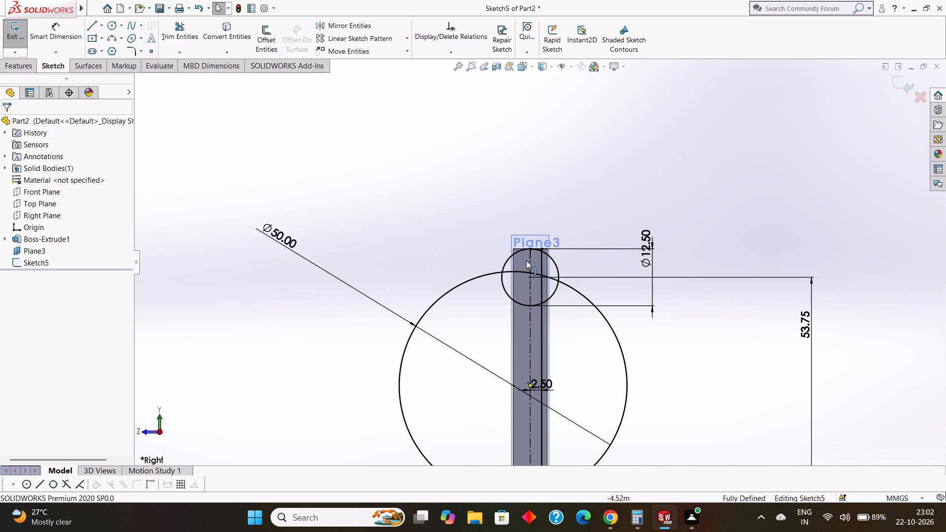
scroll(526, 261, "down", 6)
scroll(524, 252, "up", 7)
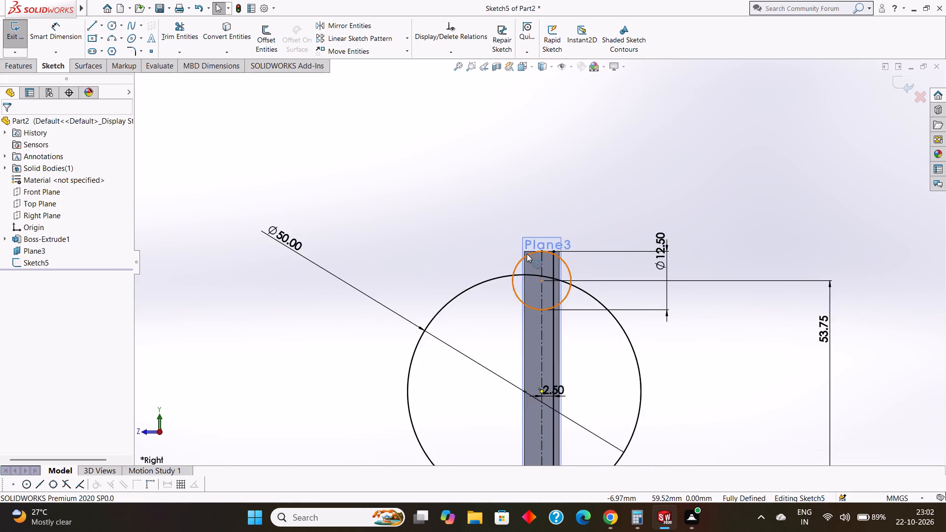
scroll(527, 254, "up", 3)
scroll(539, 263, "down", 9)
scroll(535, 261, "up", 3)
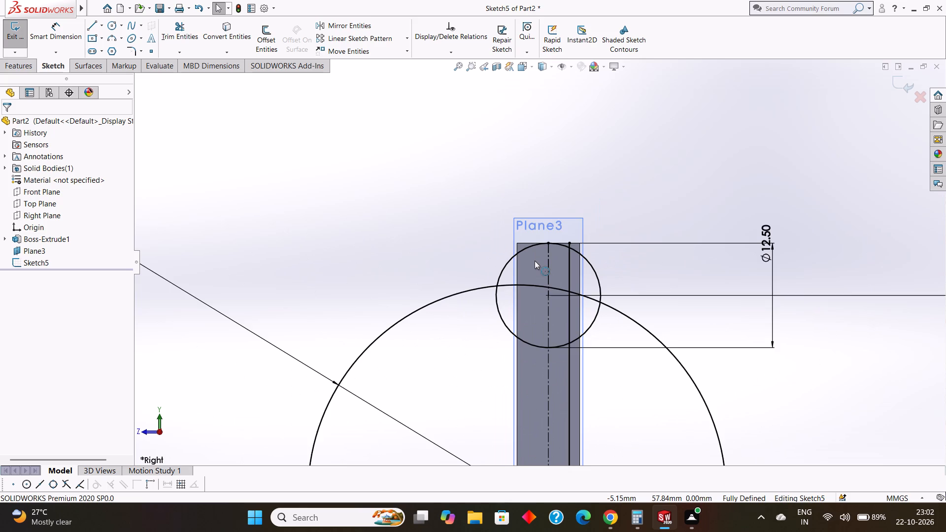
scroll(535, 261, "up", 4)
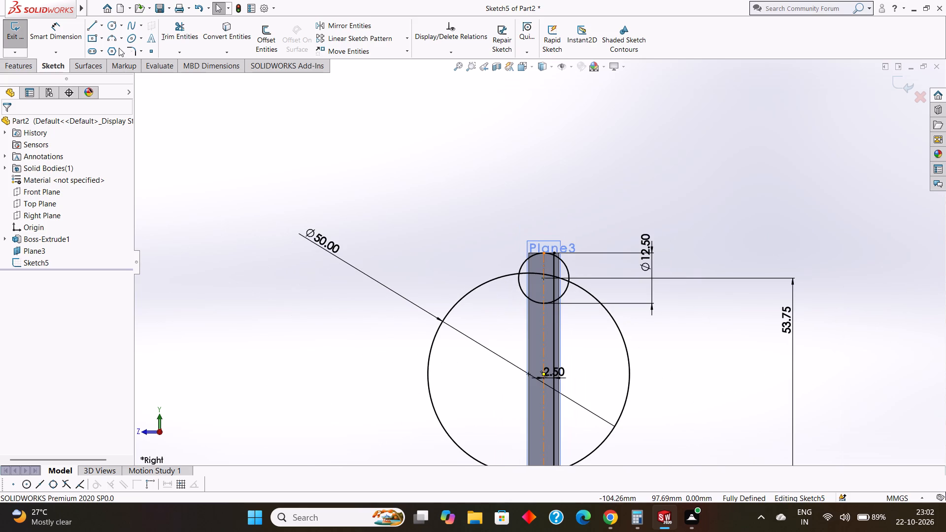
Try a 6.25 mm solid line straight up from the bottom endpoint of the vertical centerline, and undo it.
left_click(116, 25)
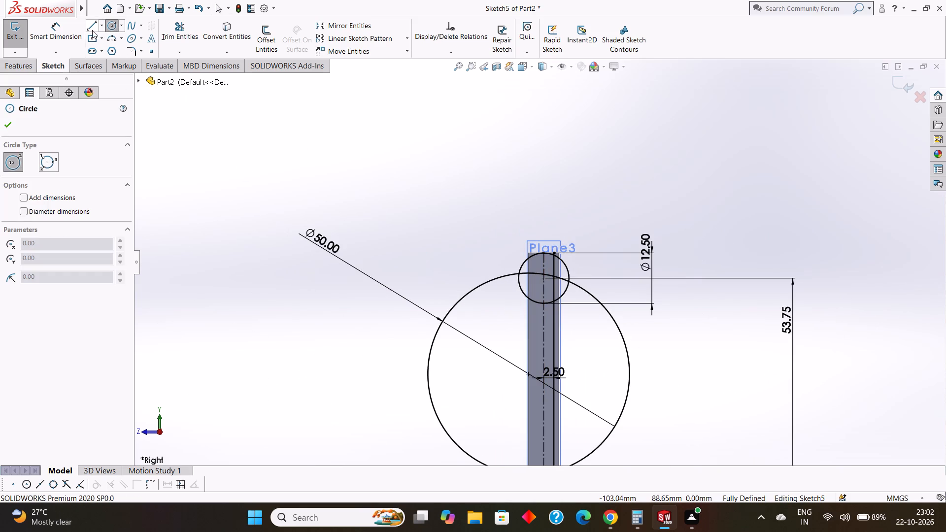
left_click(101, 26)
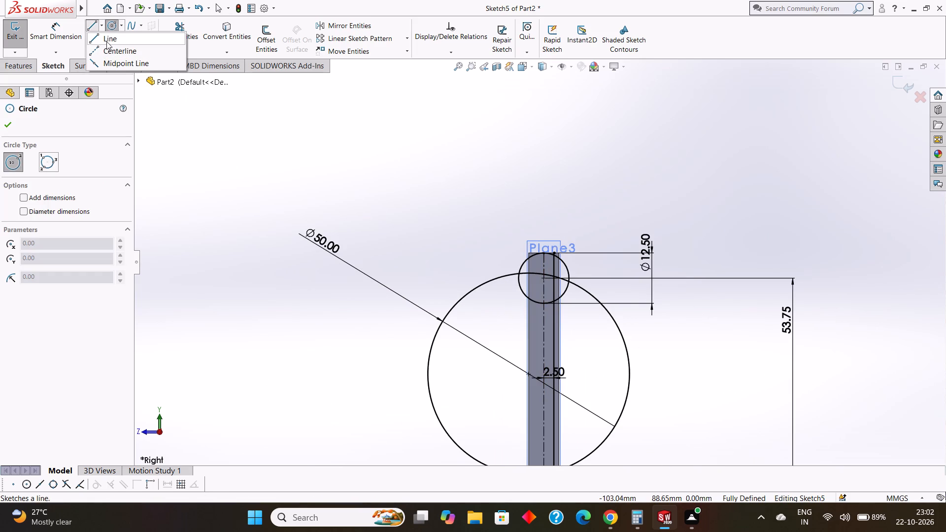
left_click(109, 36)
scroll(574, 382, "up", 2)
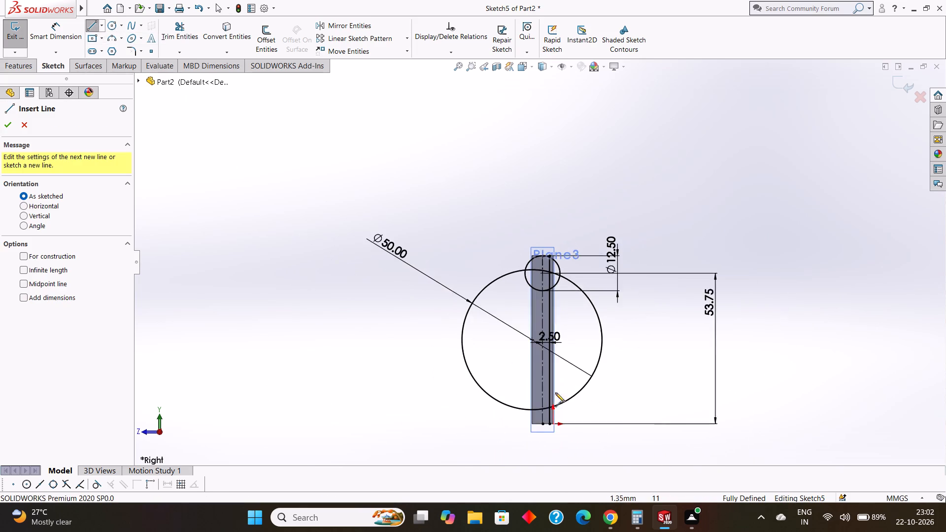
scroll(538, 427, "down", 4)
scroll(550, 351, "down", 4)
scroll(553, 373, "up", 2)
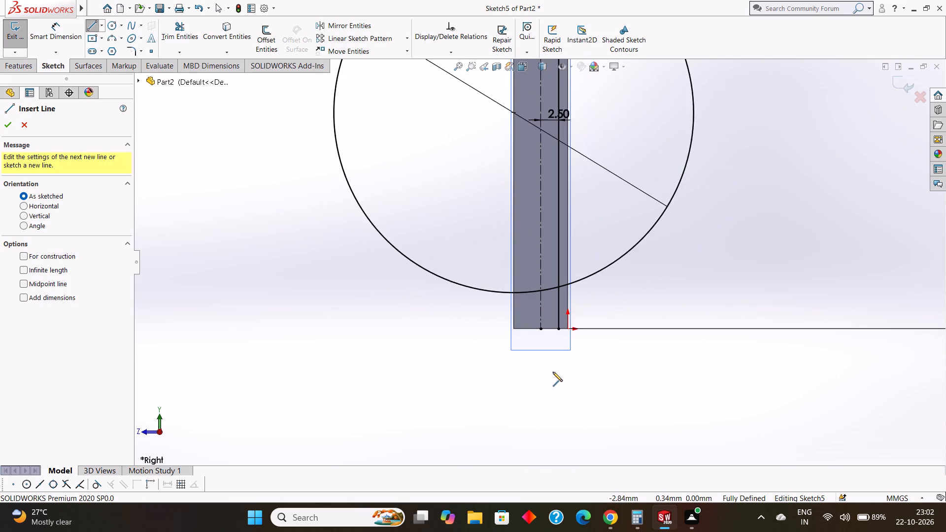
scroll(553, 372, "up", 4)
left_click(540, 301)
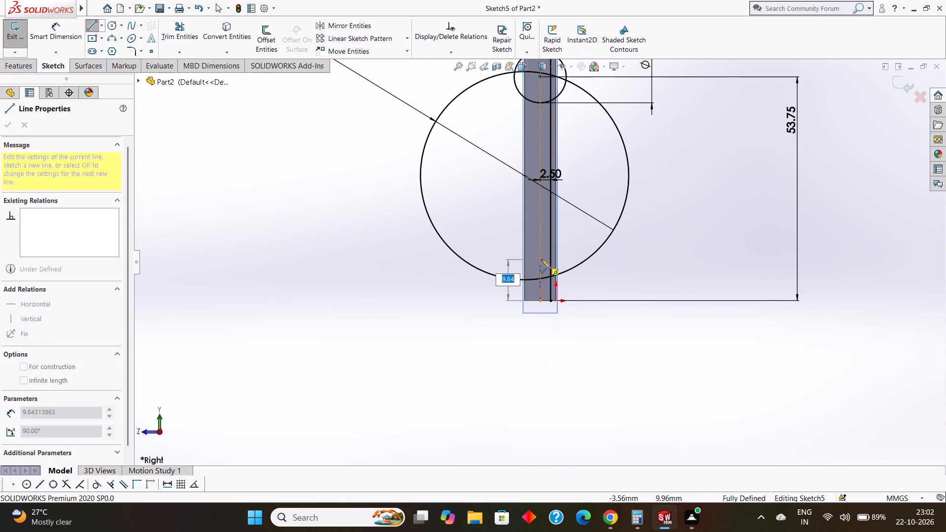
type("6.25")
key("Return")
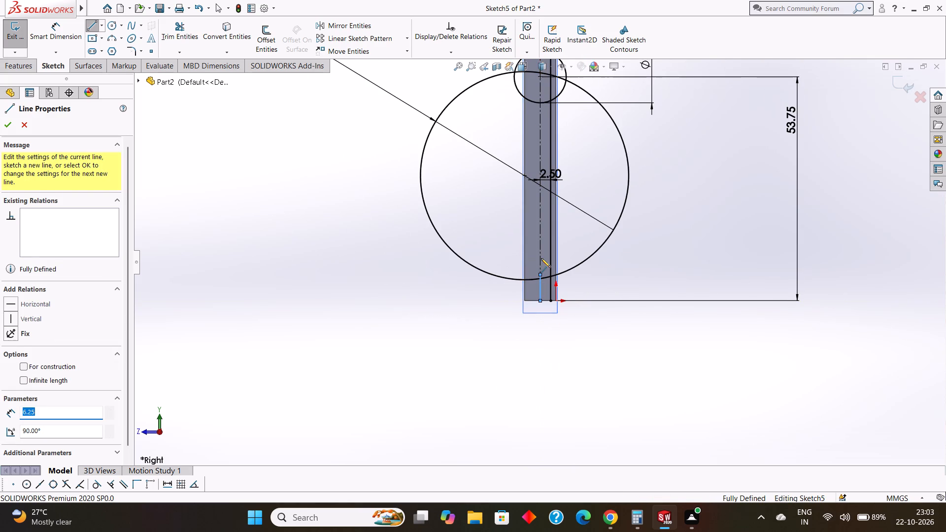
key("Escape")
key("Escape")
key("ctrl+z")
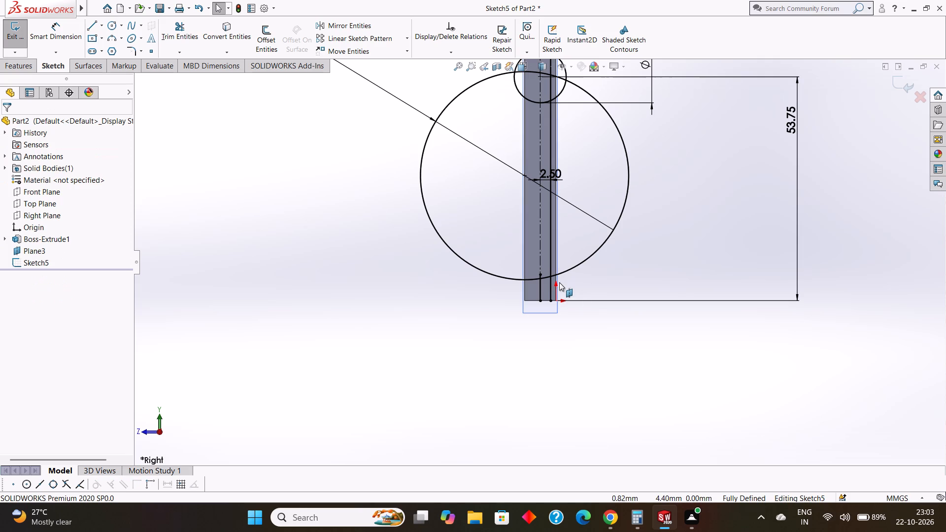
Draw a 6.25 mm centerline straight up from the bottom endpoint of the vertical centerline.
left_click(100, 28)
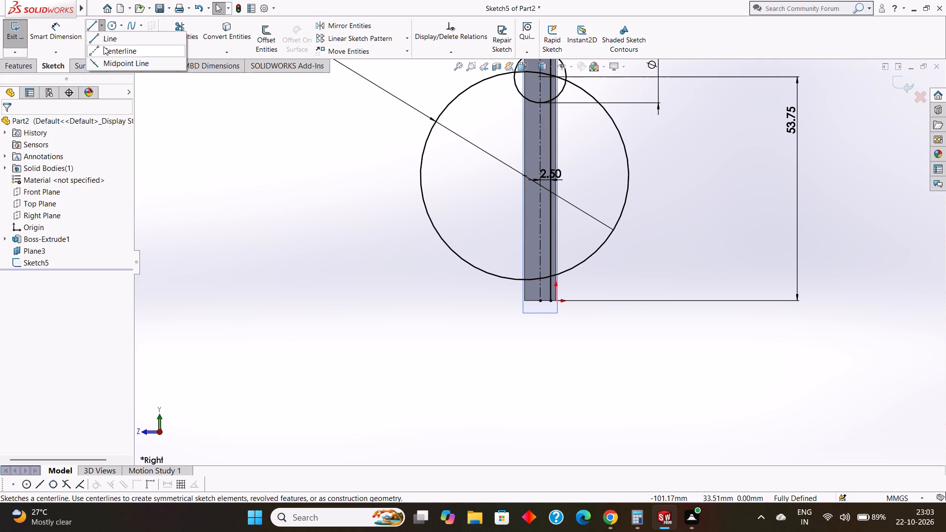
left_click(104, 48)
scroll(542, 295, "down", 1)
left_click(541, 300)
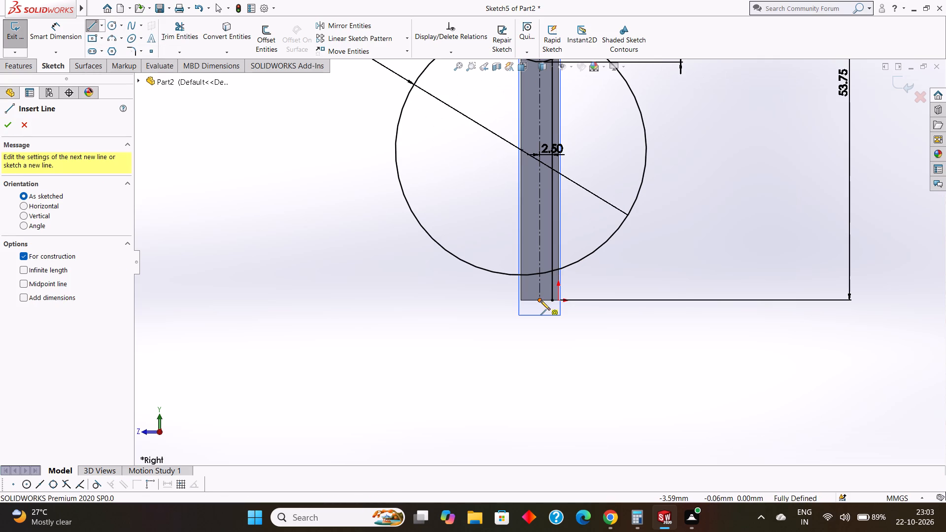
type("6.25")
key("Return")
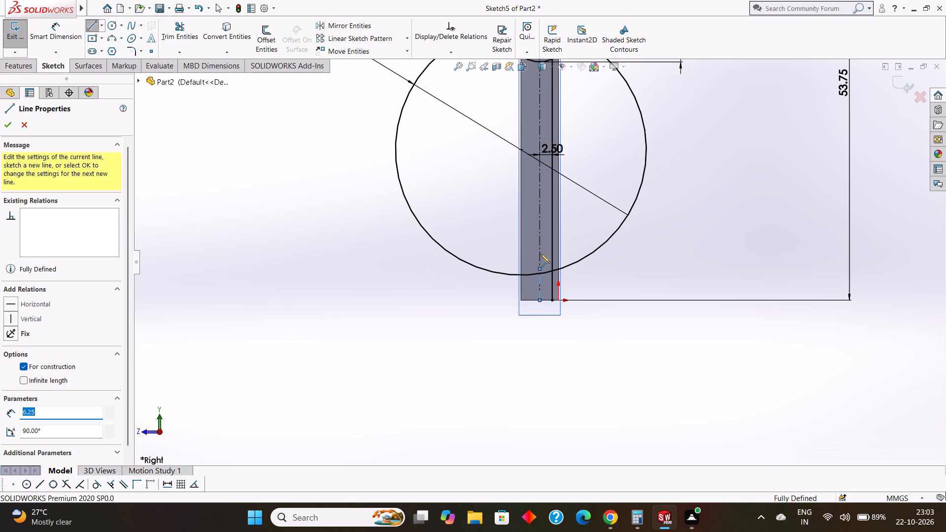
key("Escape")
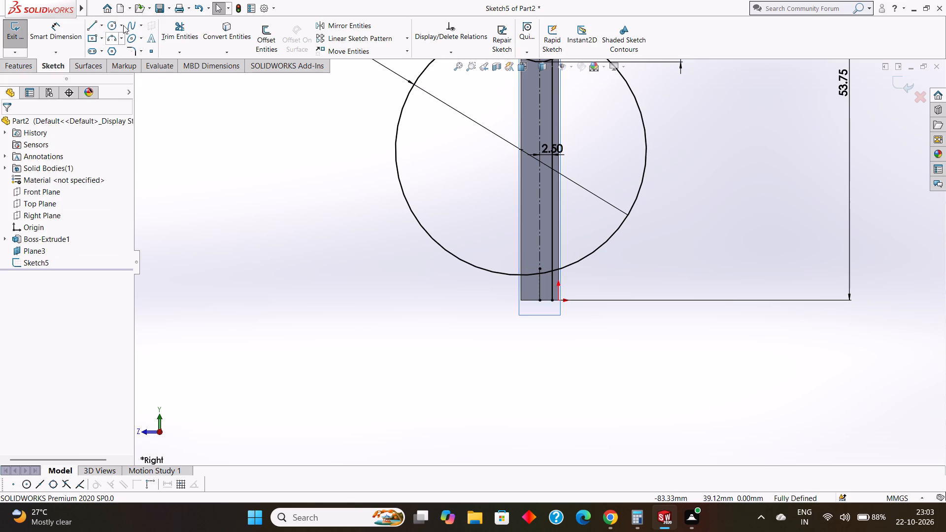
Sketch a circle of radius 6.25 mm centred on the upper endpoint of the short centerline at the plate's bottom edge.
left_click(113, 23)
scroll(558, 249, "down", 3)
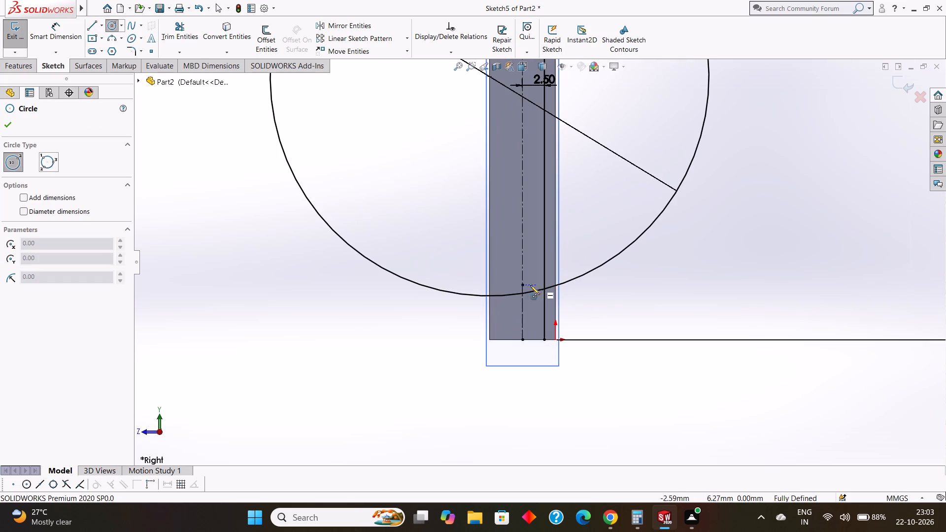
left_click_drag(523, 283, 564, 309)
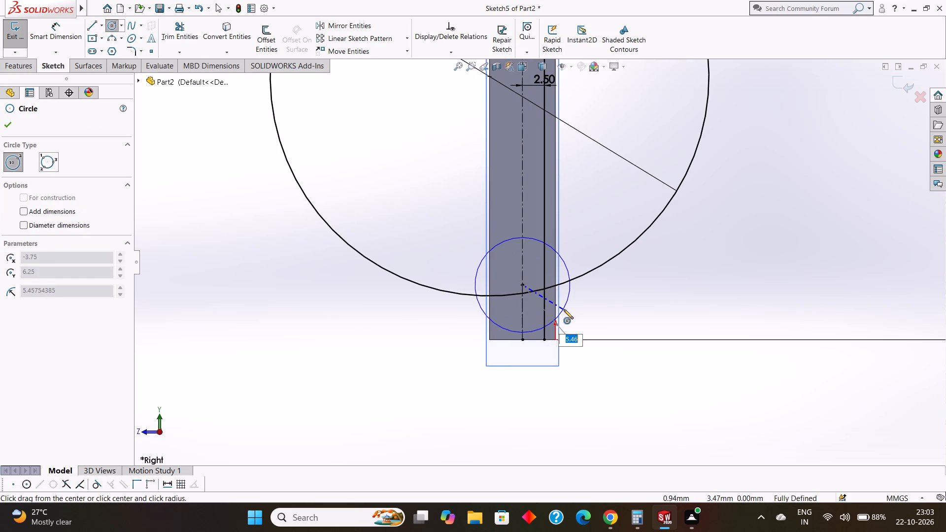
left_click_drag(564, 309, 569, 315)
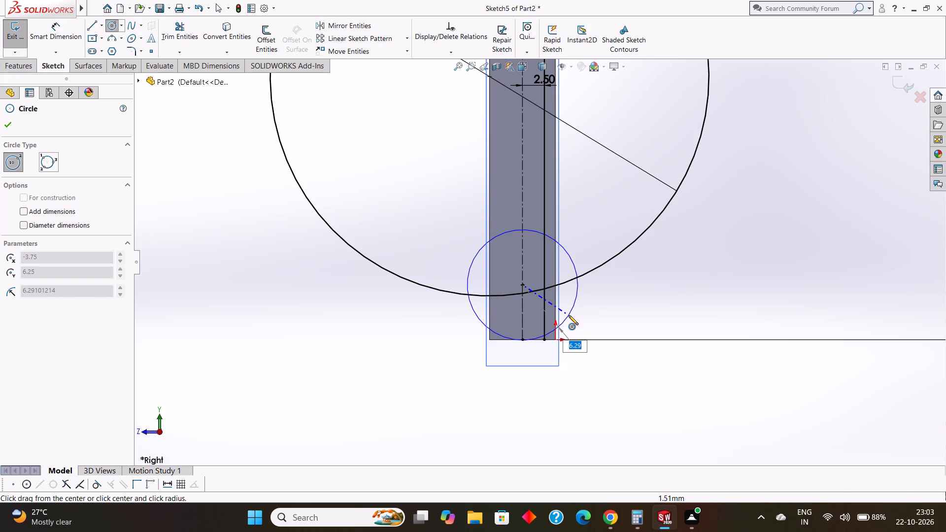
key("BackSpace")
type("6.25")
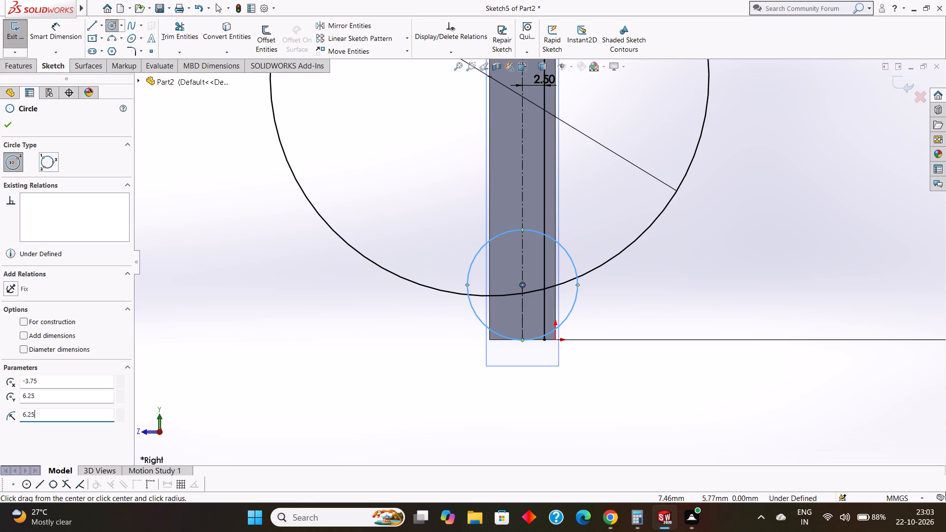
key("Return")
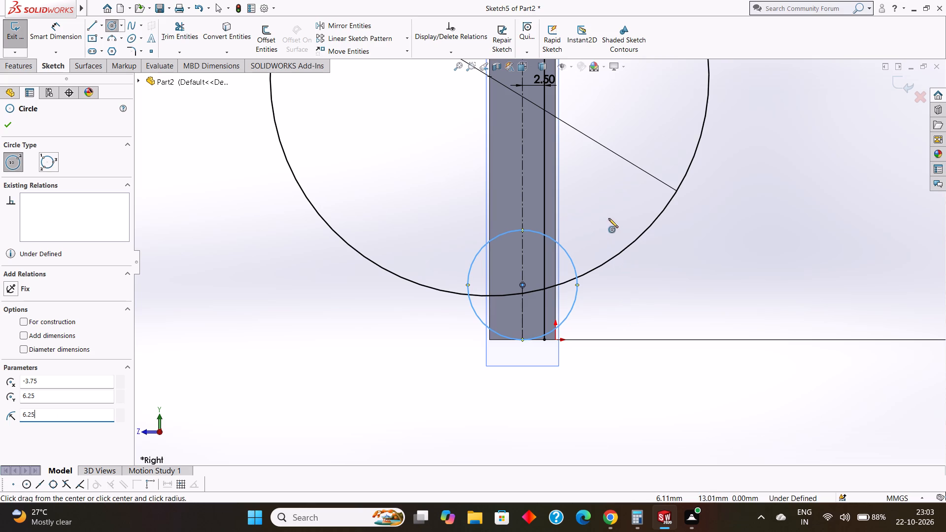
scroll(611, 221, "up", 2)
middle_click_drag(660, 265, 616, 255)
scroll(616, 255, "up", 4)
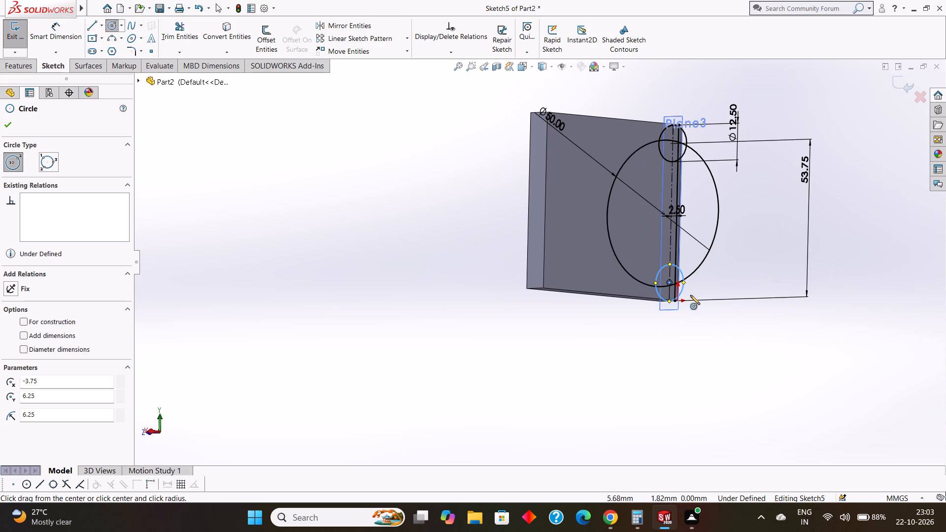
Examine the side-plane sketch's circles, centerlines and offset line against the plate from several angles, finishing with a view square to the plane.
middle_click_drag(690, 295, 598, 214)
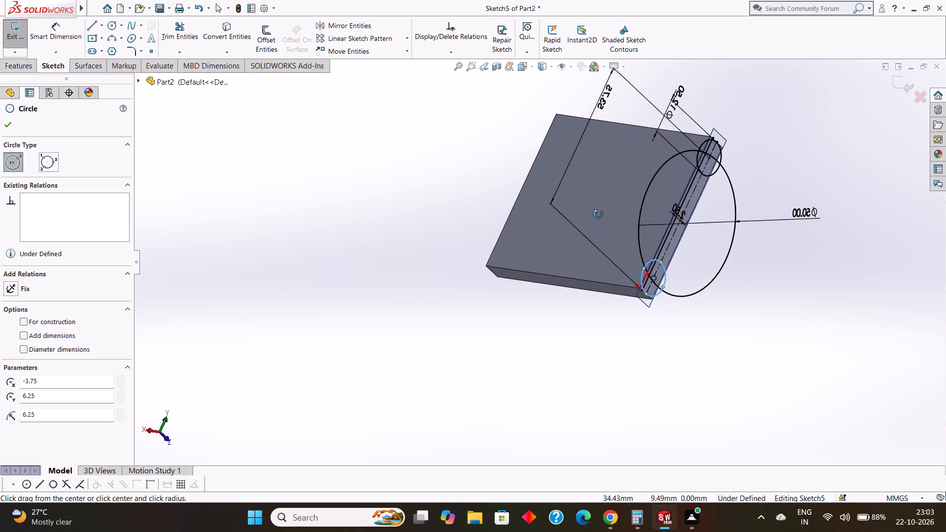
middle_click_drag(598, 214, 609, 206)
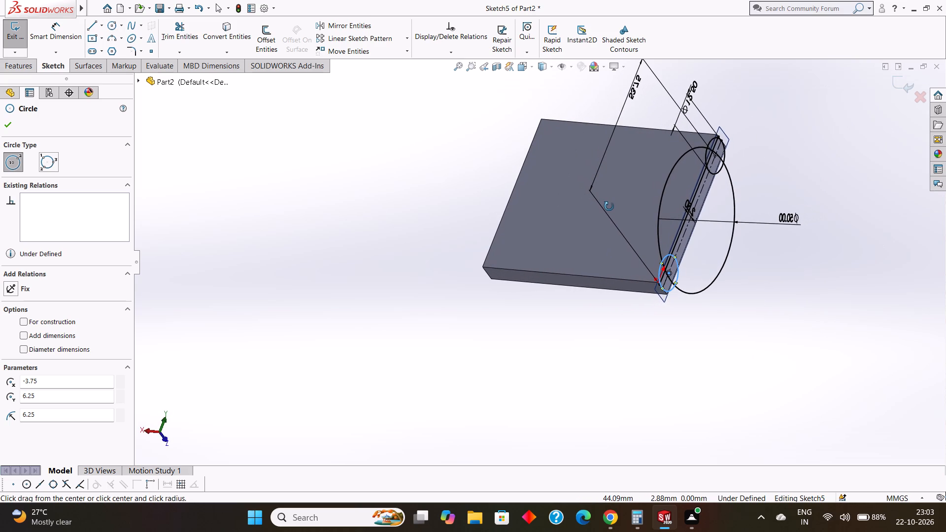
middle_click_drag(609, 206, 572, 200)
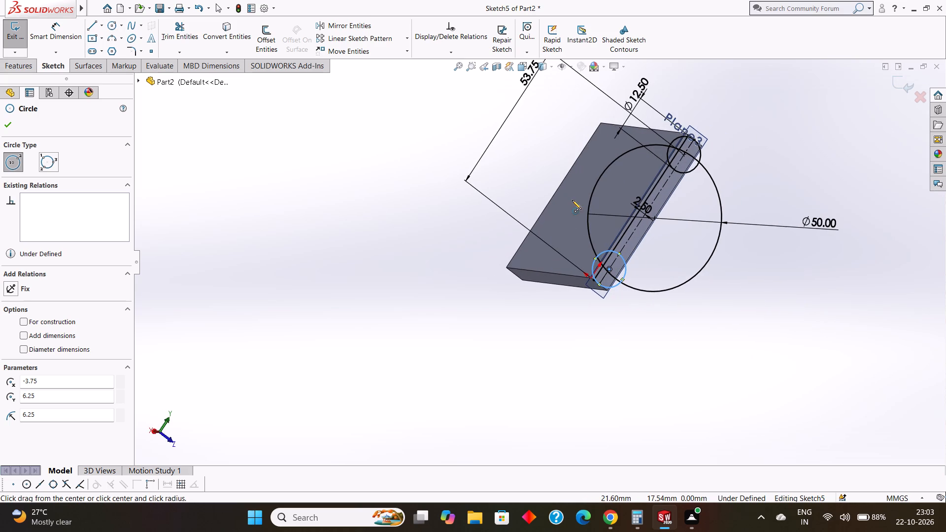
scroll(574, 203, "down", 4)
scroll(633, 347, "down", 3)
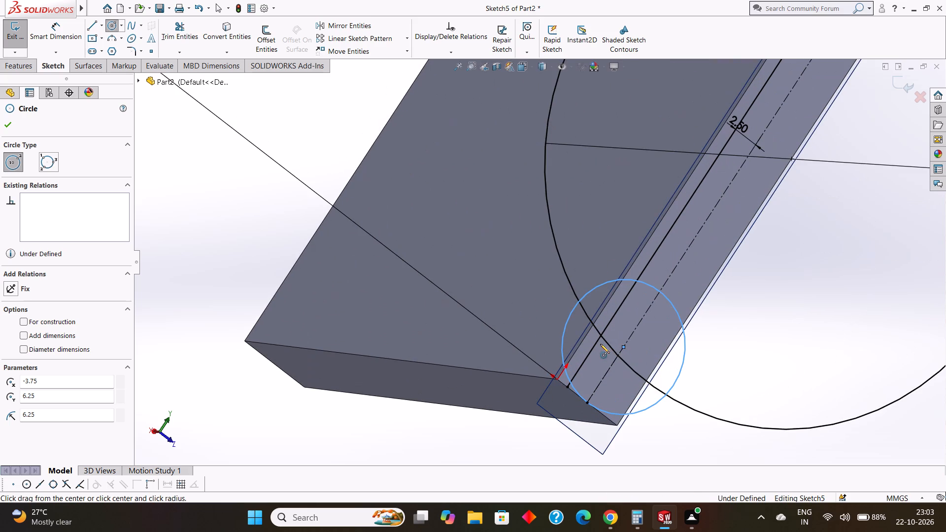
middle_click_drag(600, 344, 682, 345)
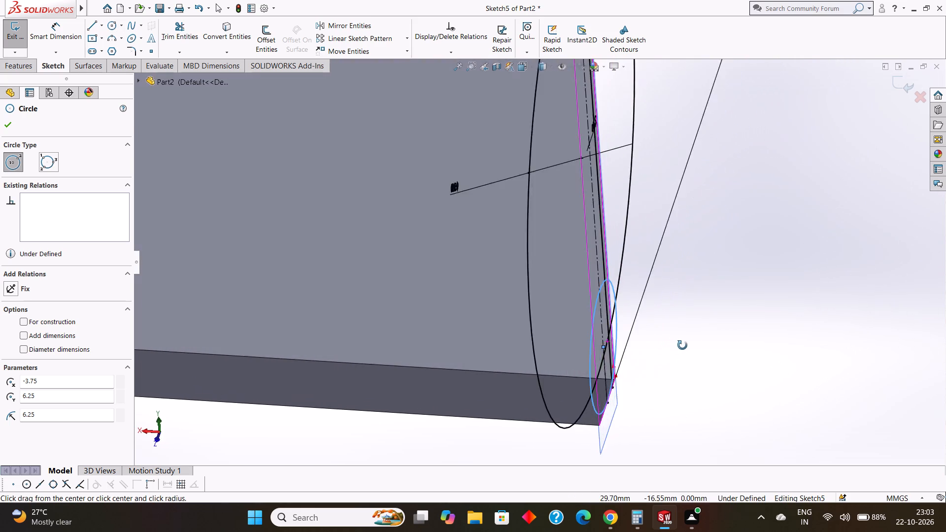
middle_click_drag(682, 345, 702, 334)
scroll(699, 334, "up", 6)
middle_click_drag(678, 334, 666, 326)
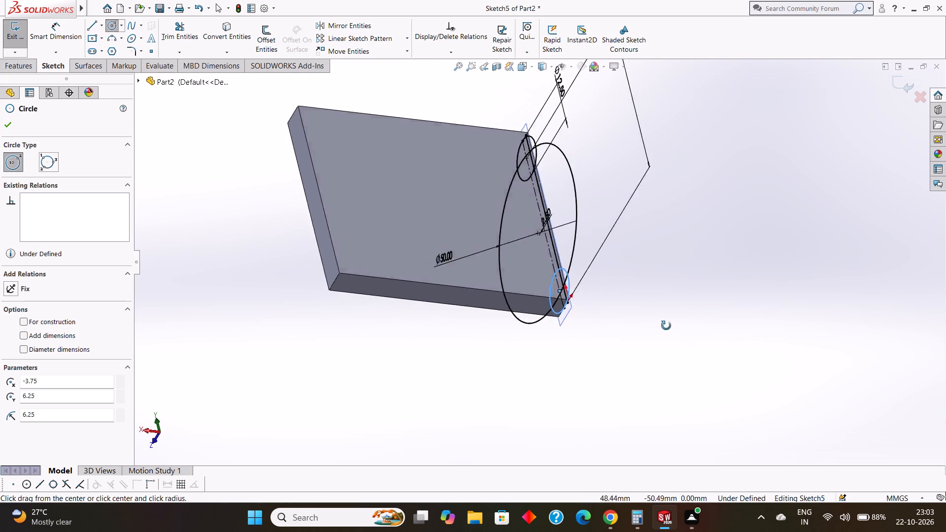
middle_click_drag(666, 326, 611, 281)
scroll(522, 252, "down", 6)
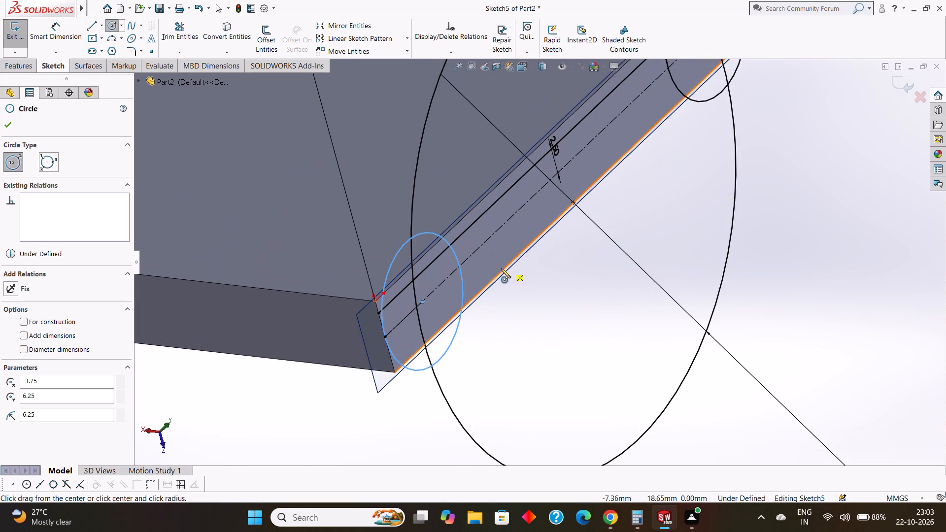
scroll(472, 286, "up", 3)
middle_click_drag(485, 287, 585, 287)
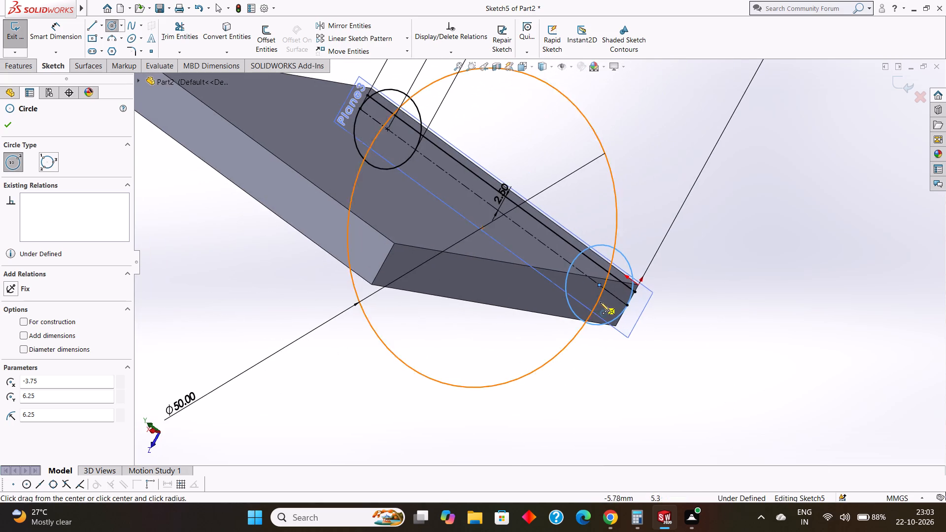
scroll(629, 310, "down", 3)
key("Escape")
left_click(627, 286)
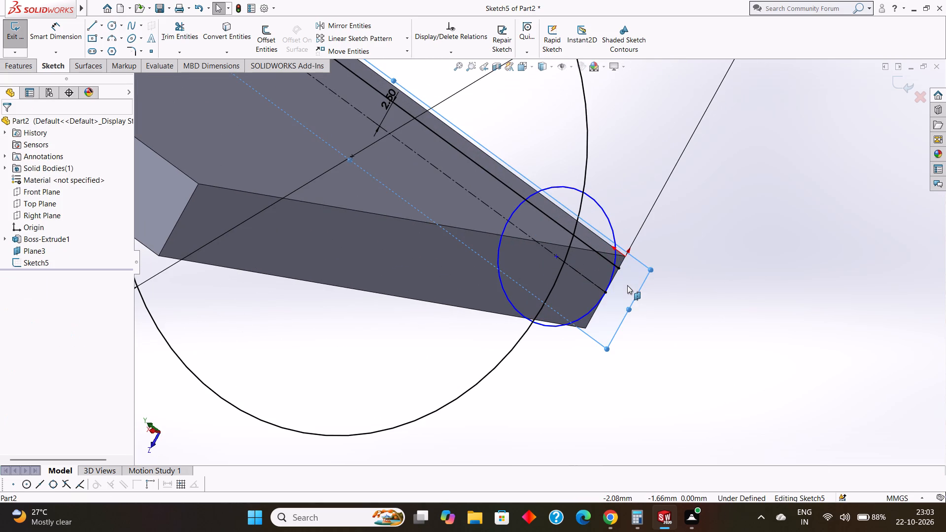
key("ctrl+8")
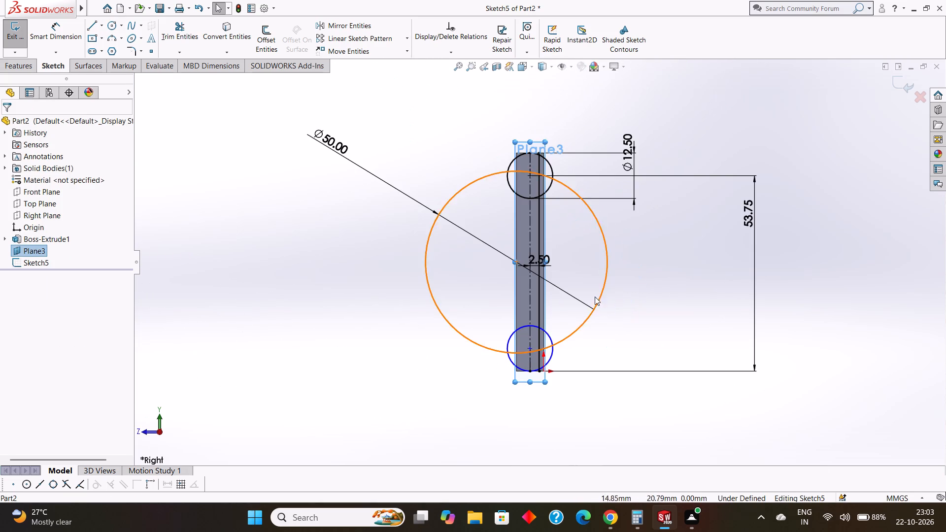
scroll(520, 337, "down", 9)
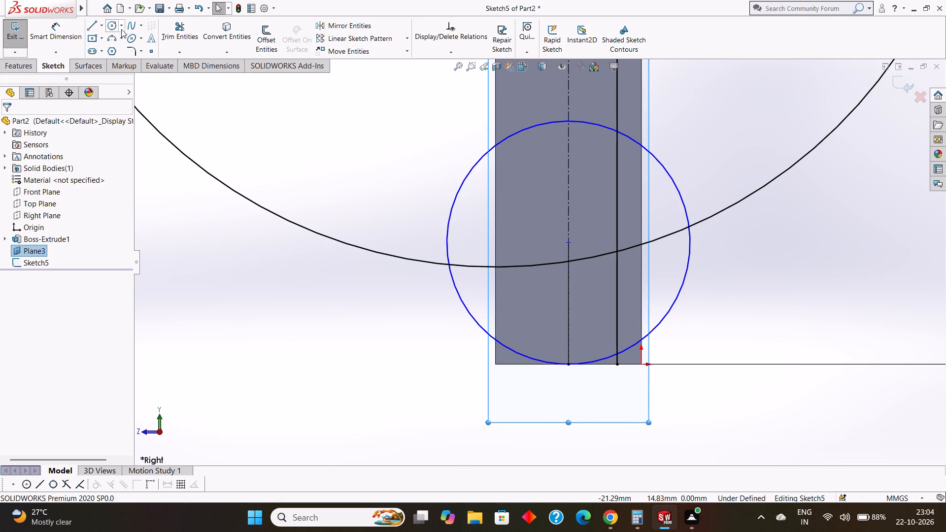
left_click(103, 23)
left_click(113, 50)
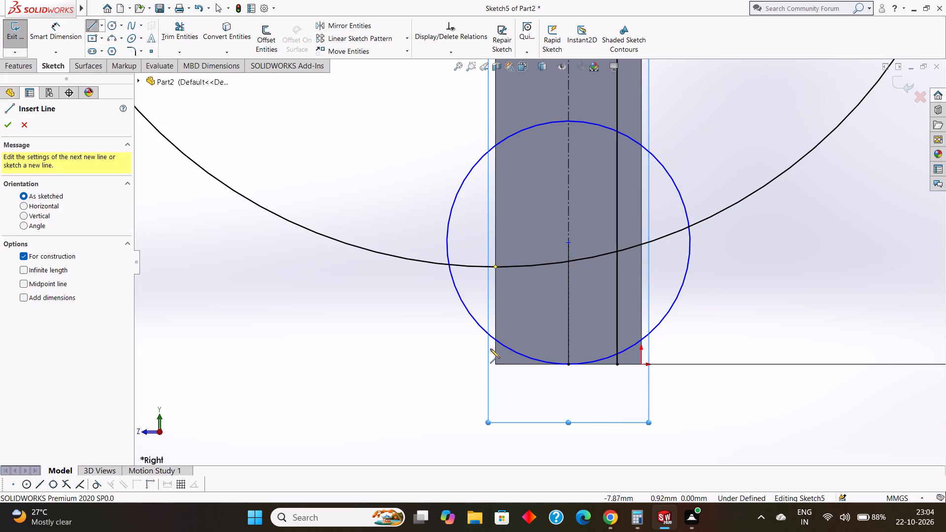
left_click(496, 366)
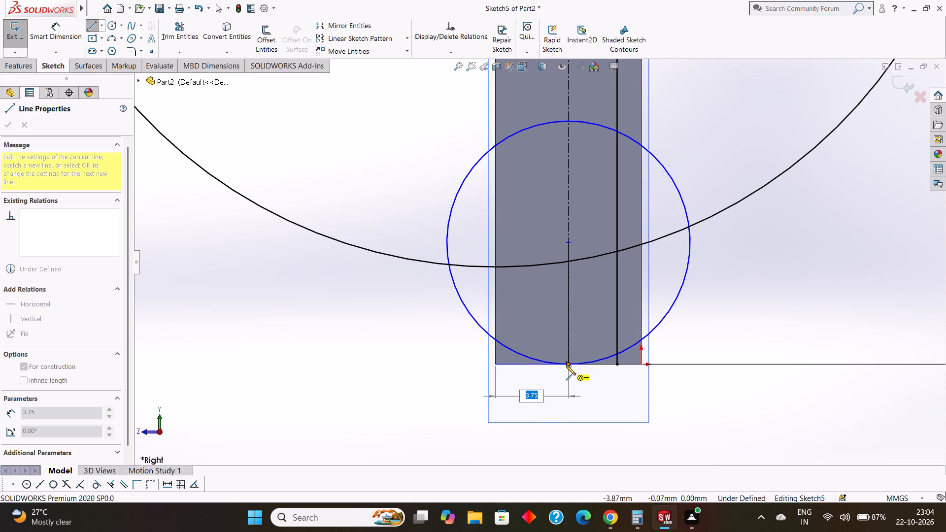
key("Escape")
Inspect the whole side-plane sketch around the plate, rotated and square-on, checking the circles and dimensions at both ends.
scroll(572, 338, "up", 2)
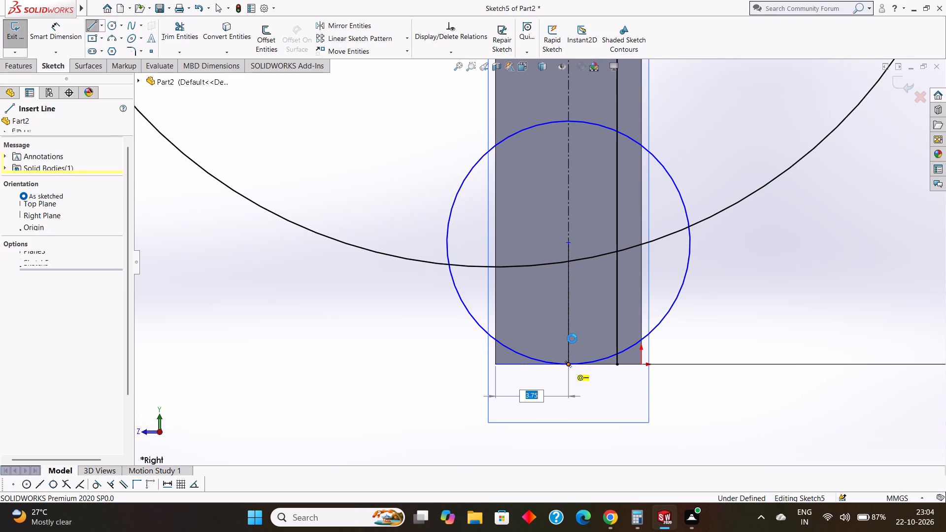
scroll(572, 338, "up", 6)
scroll(626, 297, "up", 3)
scroll(580, 246, "up", 3)
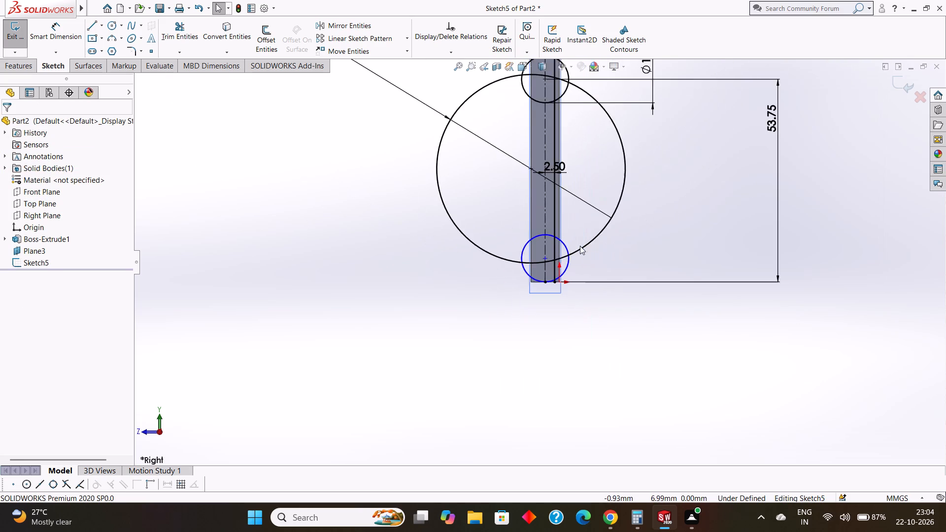
scroll(580, 246, "up", 5)
scroll(547, 192, "down", 4)
scroll(550, 201, "up", 3)
middle_click_drag(554, 209, 676, 178)
middle_click_drag(559, 249, 600, 258)
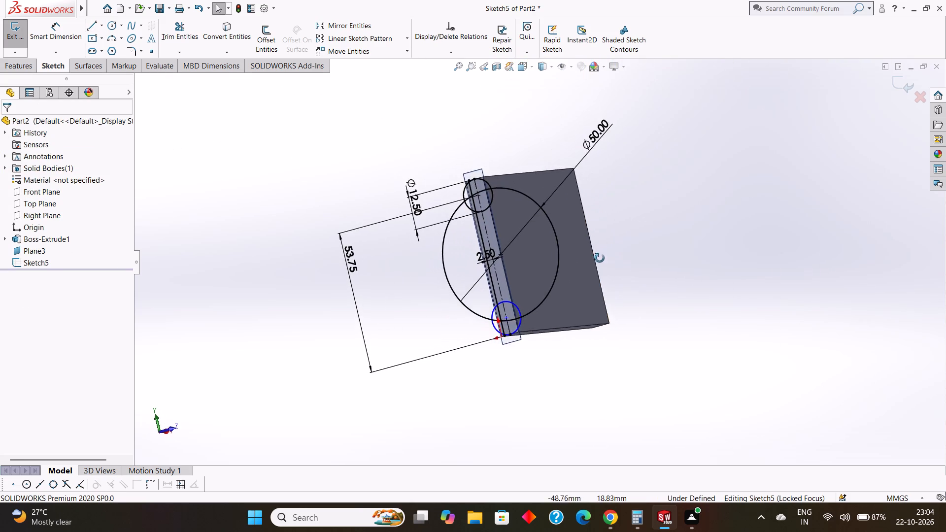
middle_click_drag(600, 258, 600, 260)
scroll(470, 175, "down", 9)
left_click(512, 205)
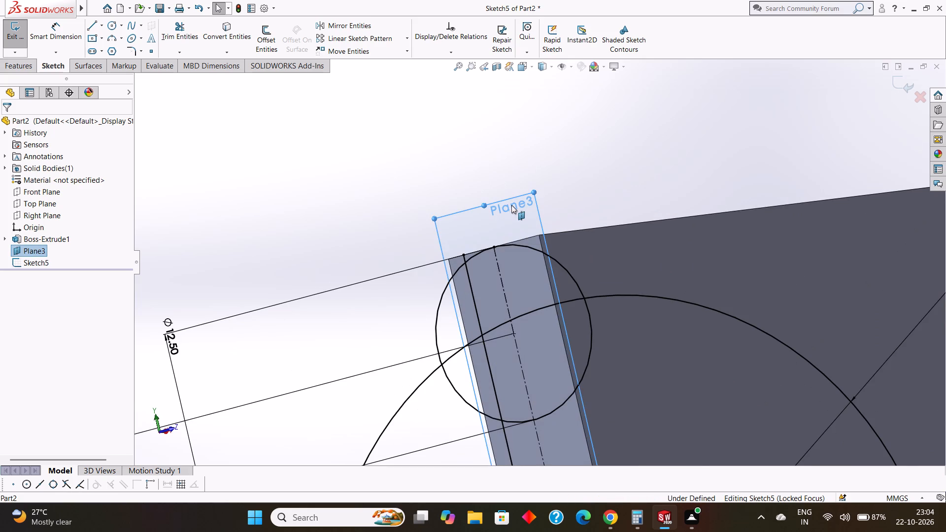
key("ctrl+8")
scroll(543, 177, "up", 1)
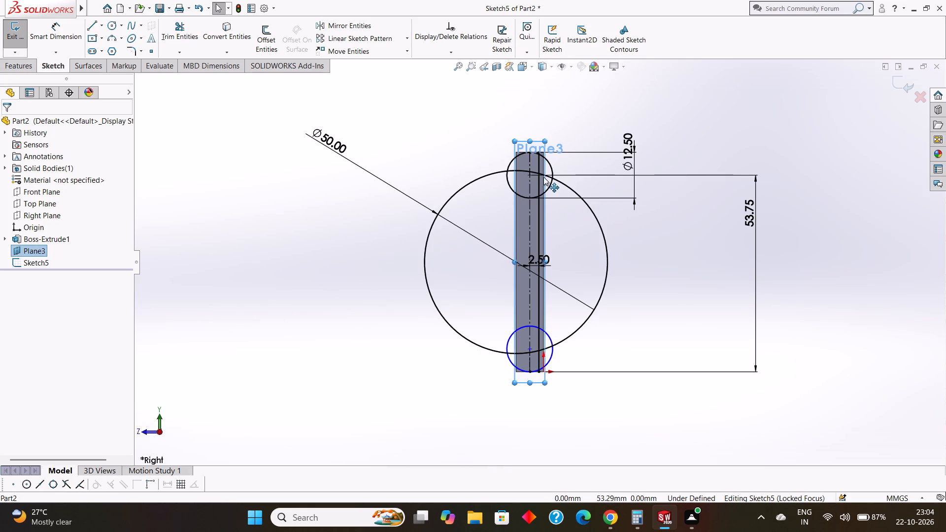
scroll(543, 177, "up", 1)
scroll(532, 167, "down", 3)
scroll(530, 216, "down", 4)
scroll(530, 226, "up", 3)
scroll(535, 266, "up", 2)
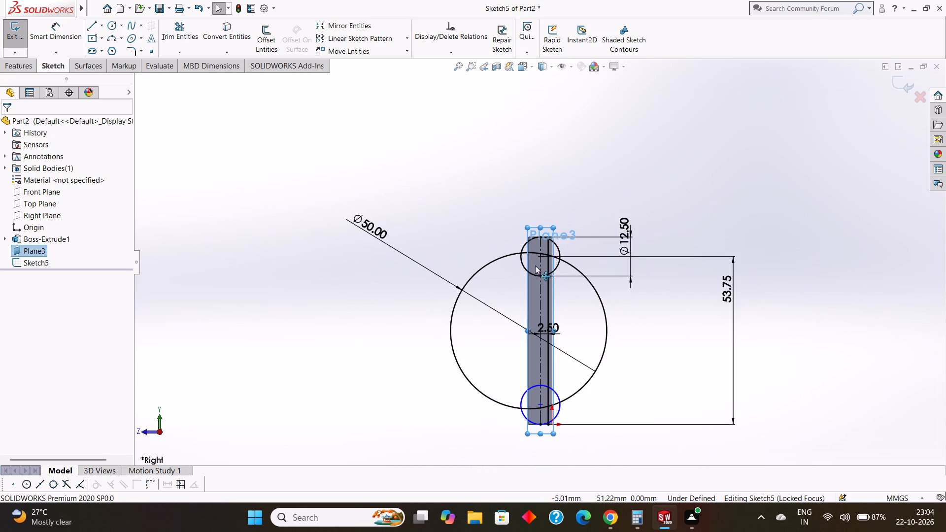
scroll(540, 279, "down", 4)
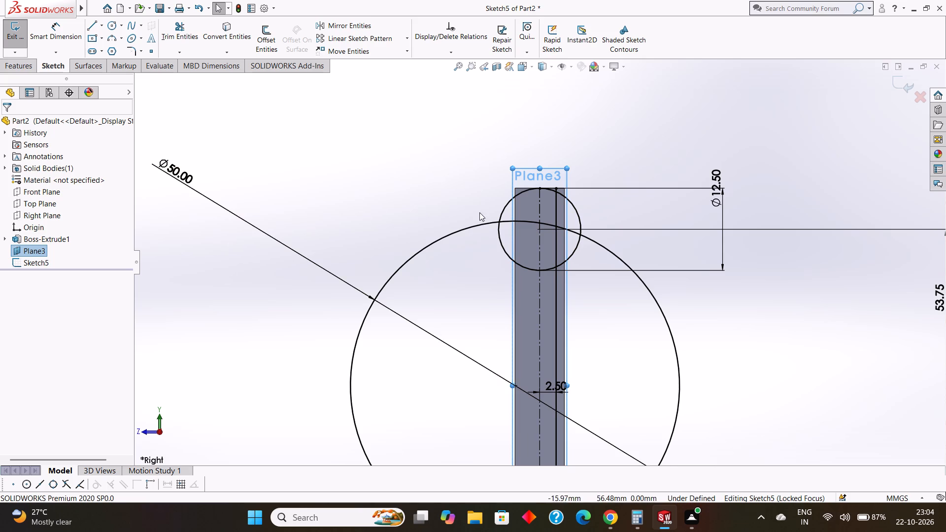
scroll(539, 220, "up", 3)
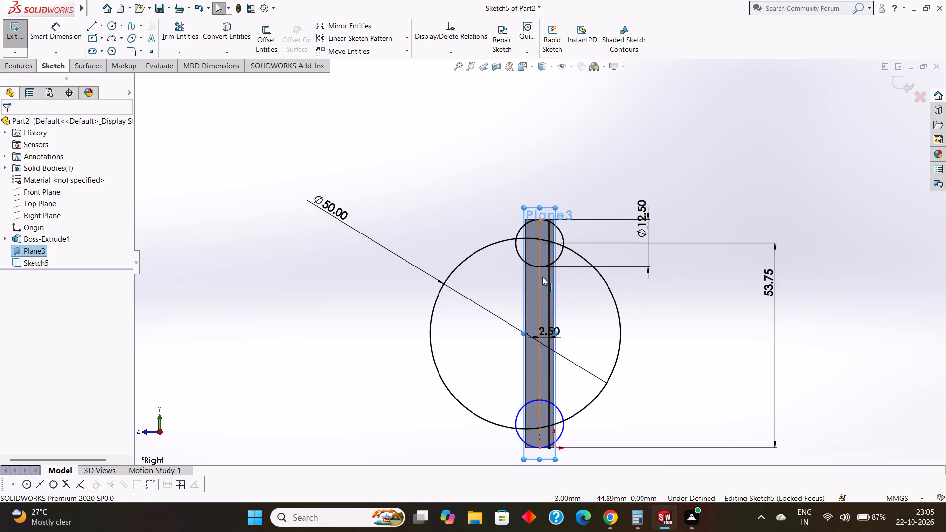
scroll(542, 277, "up", 2)
scroll(544, 285, "down", 3)
scroll(544, 285, "up", 2)
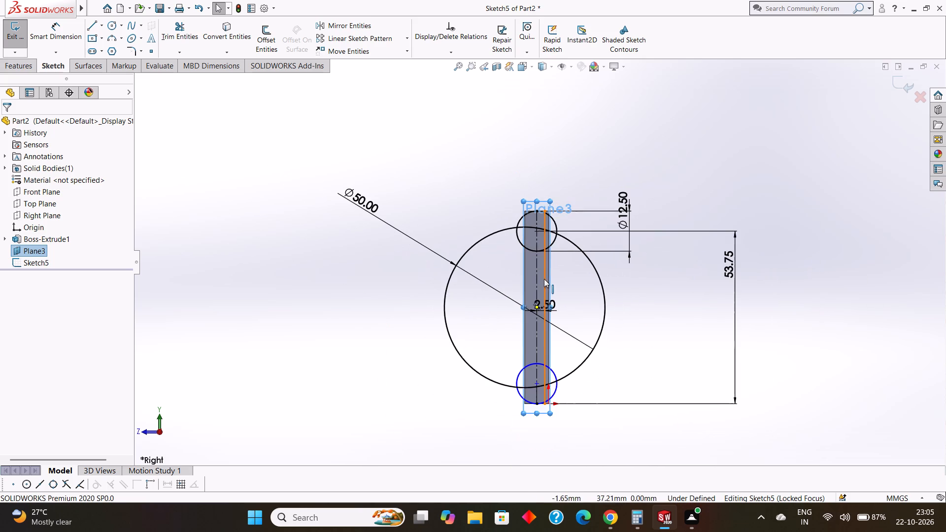
key("Escape")
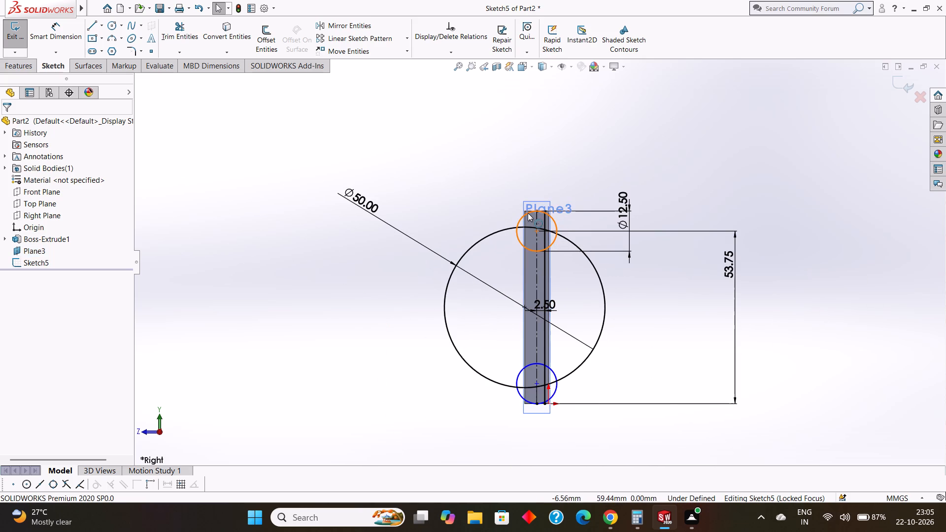
Delete the 12.5 mm circle at the plate's upper end and the large 50 mm circle from the sketch.
right_click(528, 213)
left_click(568, 355)
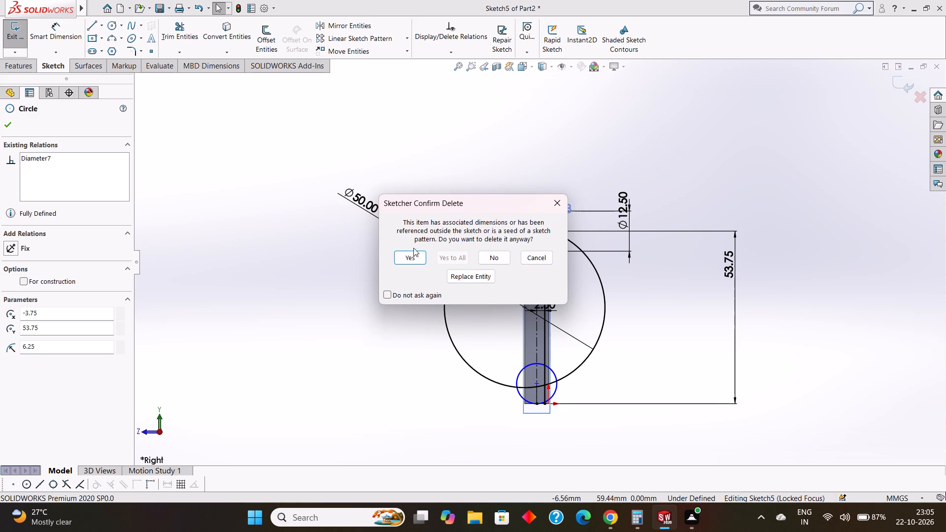
left_click(411, 252)
right_click(508, 227)
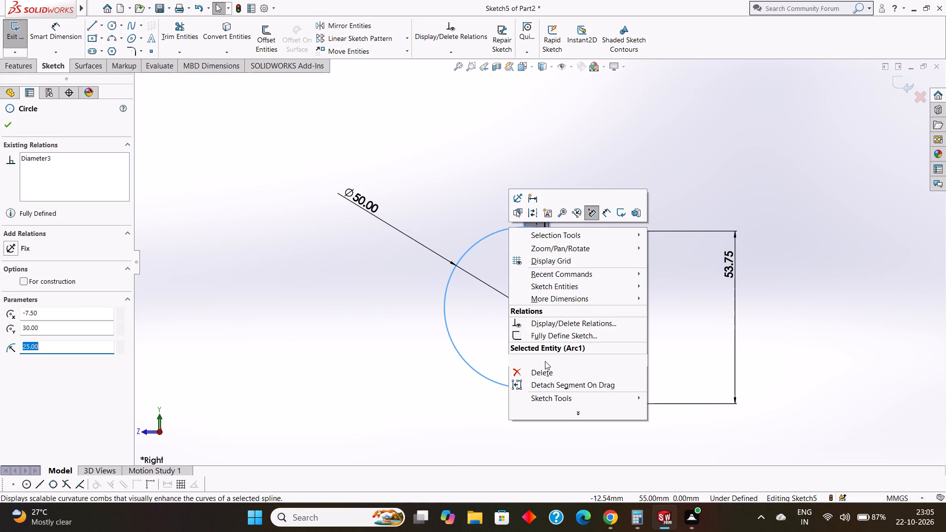
left_click(540, 371)
left_click(417, 255)
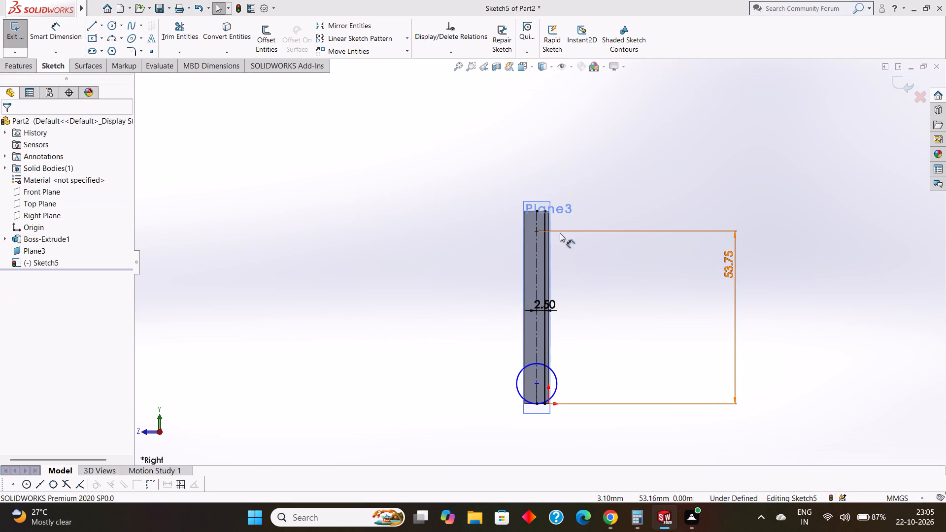
Delete the solid offset line and the full-height vertical centerline from the side-plane sketch.
scroll(544, 228, "down", 4)
right_click(542, 217)
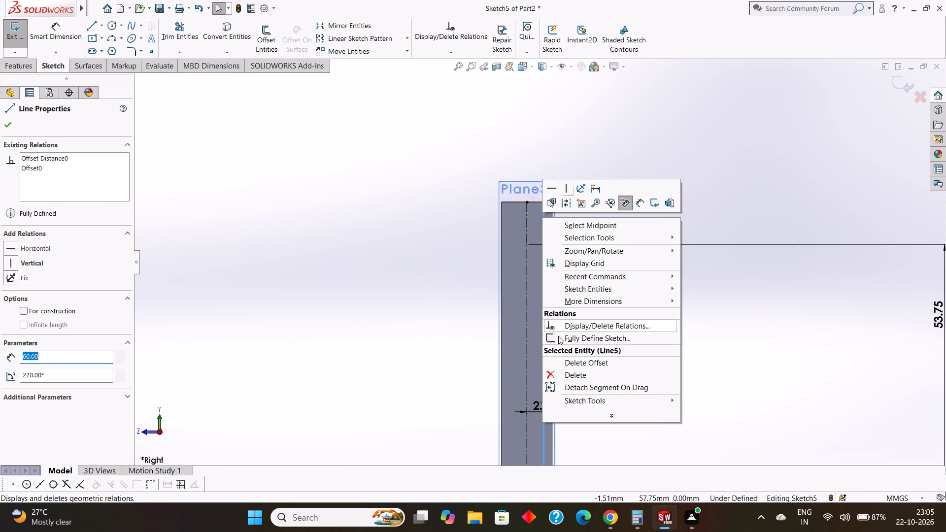
left_click(569, 373)
right_click(525, 226)
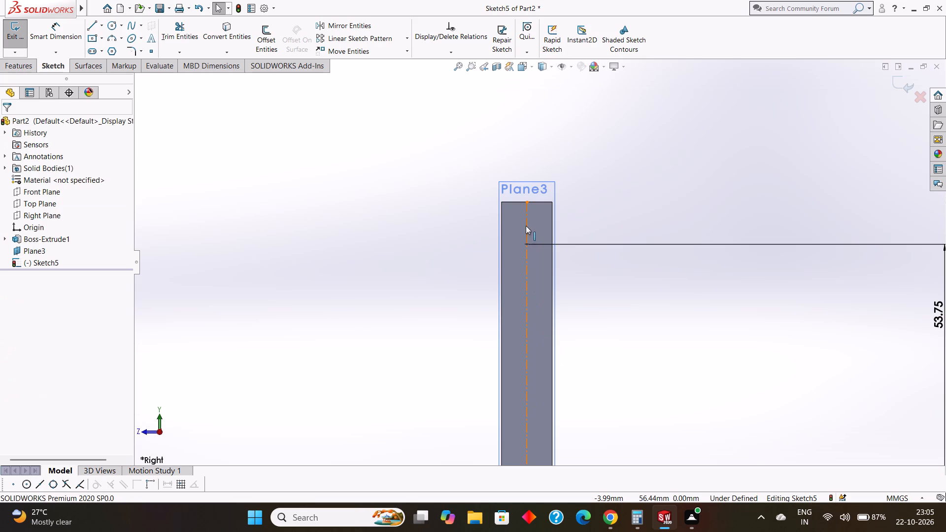
left_click(563, 388)
Delete the small circle at the plate's lower end and the 53.75 mm vertical dimension.
scroll(566, 317, "up", 7)
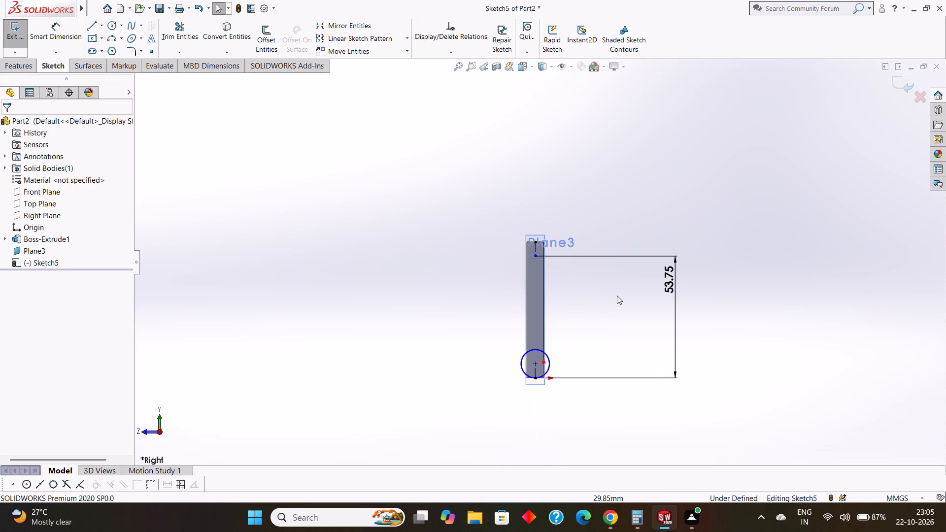
right_click(538, 348)
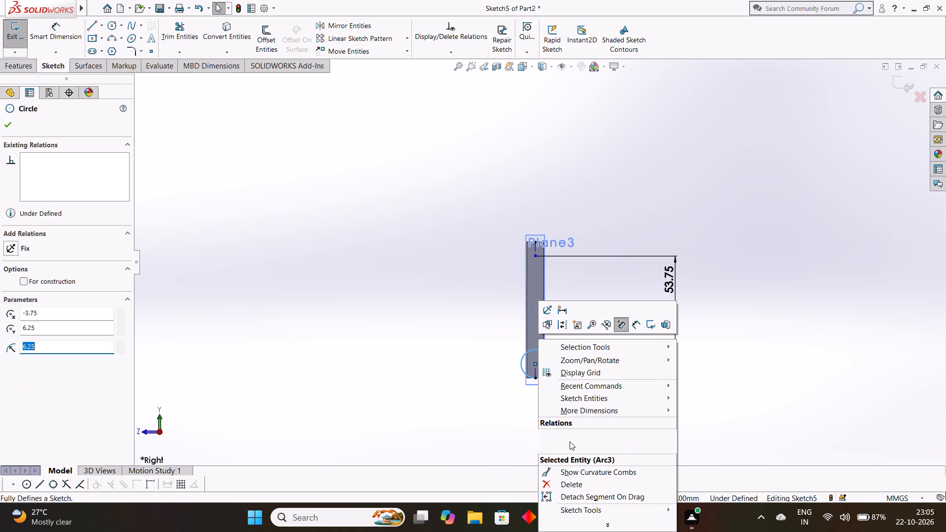
left_click(566, 486)
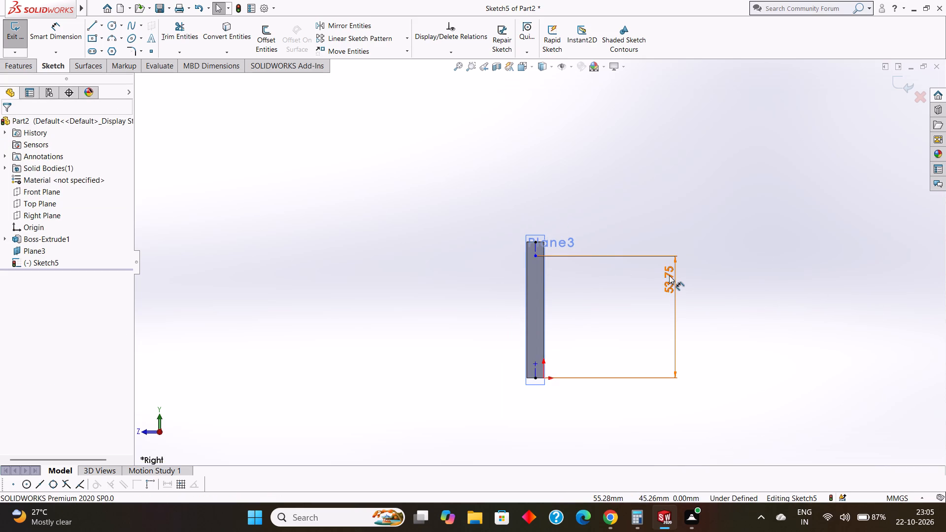
right_click(669, 275)
left_click(693, 384)
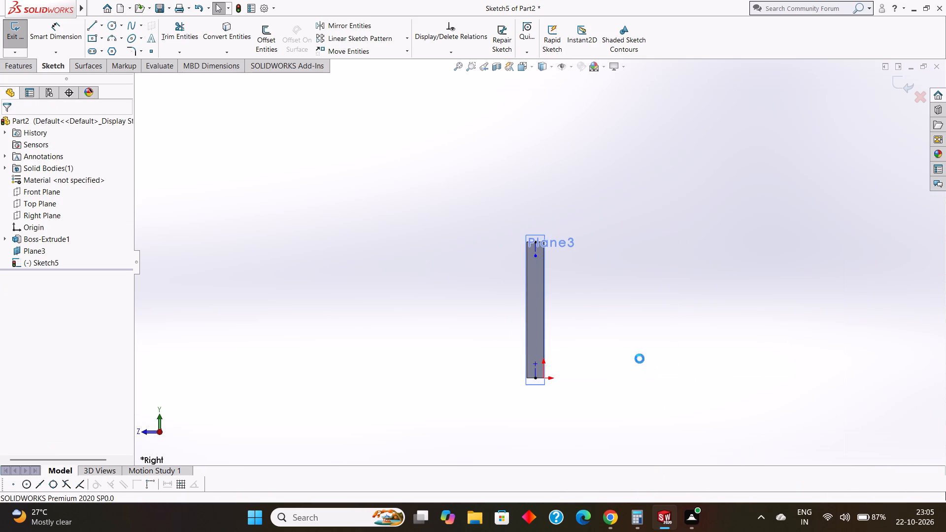
Delete the remaining short centerline at the upper end of the plate's side face.
middle_click_drag(626, 339, 608, 329)
scroll(561, 268, "down", 3)
scroll(559, 259, "up", 2)
scroll(558, 254, "down", 4)
middle_click_drag(582, 254, 492, 224)
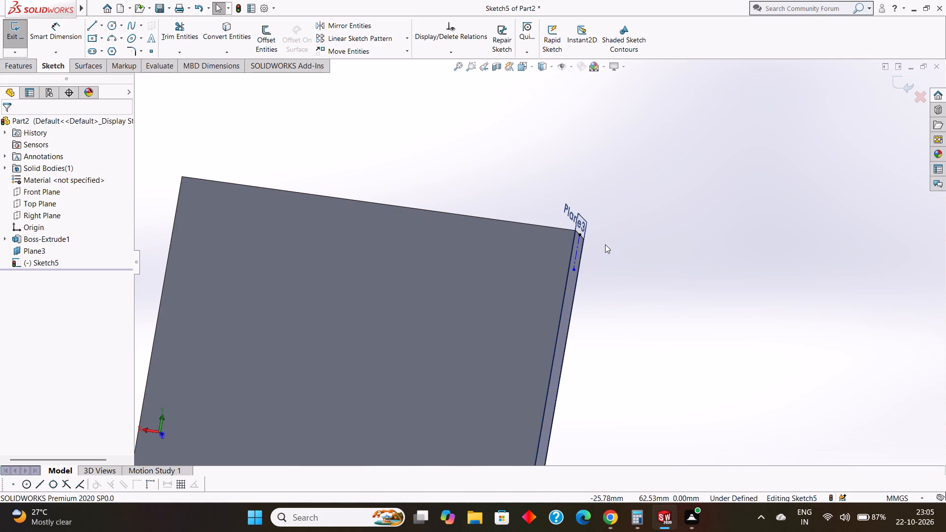
middle_click_drag(600, 242, 573, 227)
scroll(584, 240, "down", 4)
right_click(567, 248)
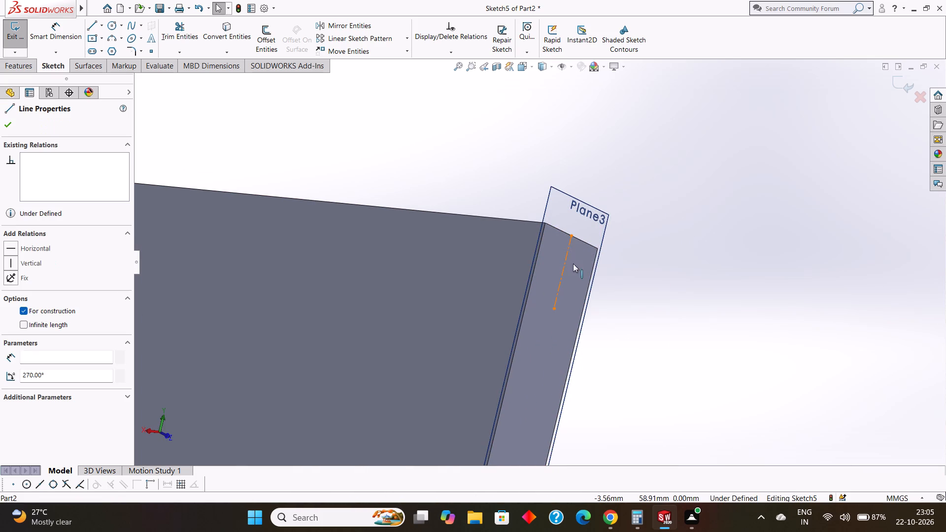
left_click(603, 393)
scroll(603, 346, "up", 3)
middle_click_drag(606, 329, 595, 298)
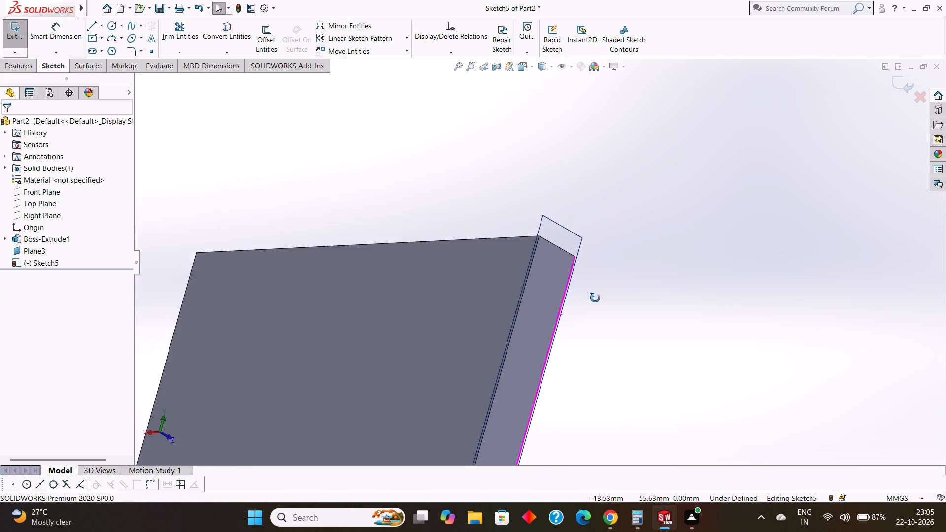
Delete the short centerline at the lower end of the plate's side face and exit the emptied sketch.
middle_click_drag(595, 298, 596, 284)
scroll(596, 285, "up", 7)
scroll(527, 346, "down", 9)
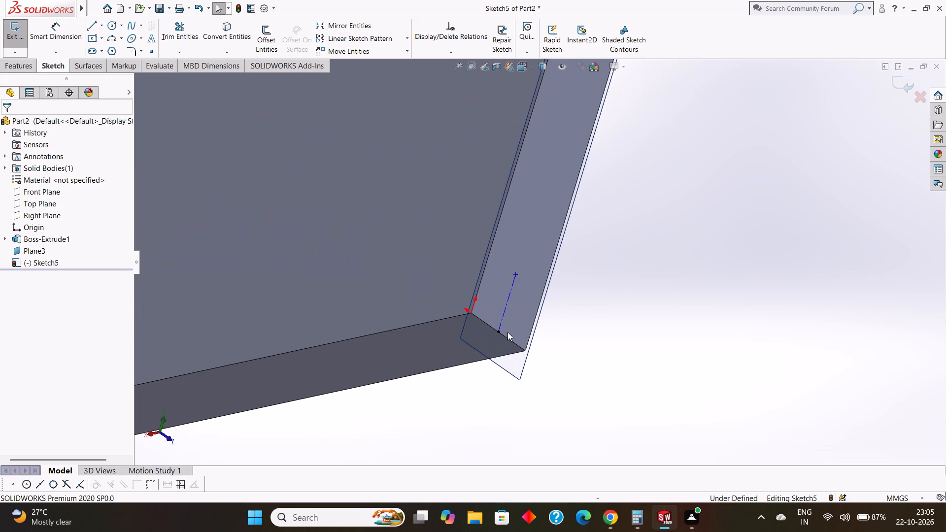
right_click(504, 309)
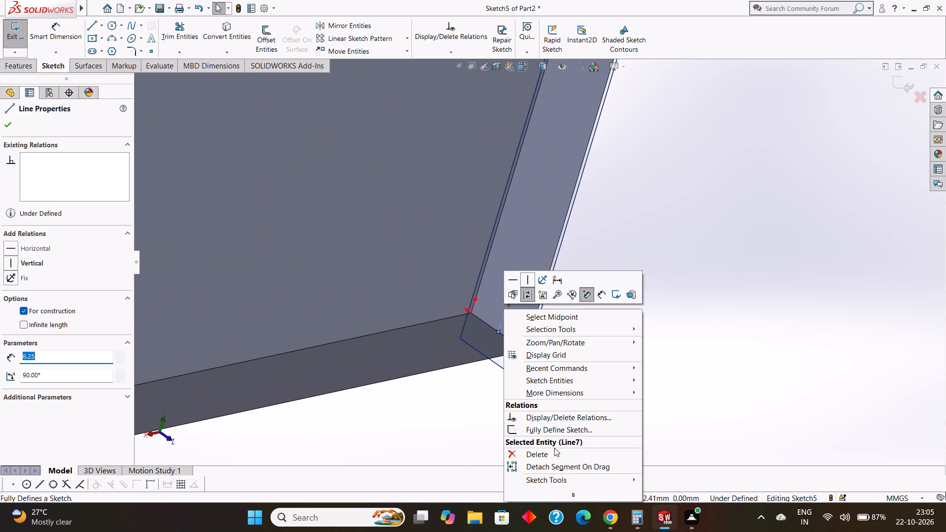
left_click(552, 455)
scroll(566, 365, "up", 6)
middle_click_drag(565, 326, 597, 332)
left_click(37, 265)
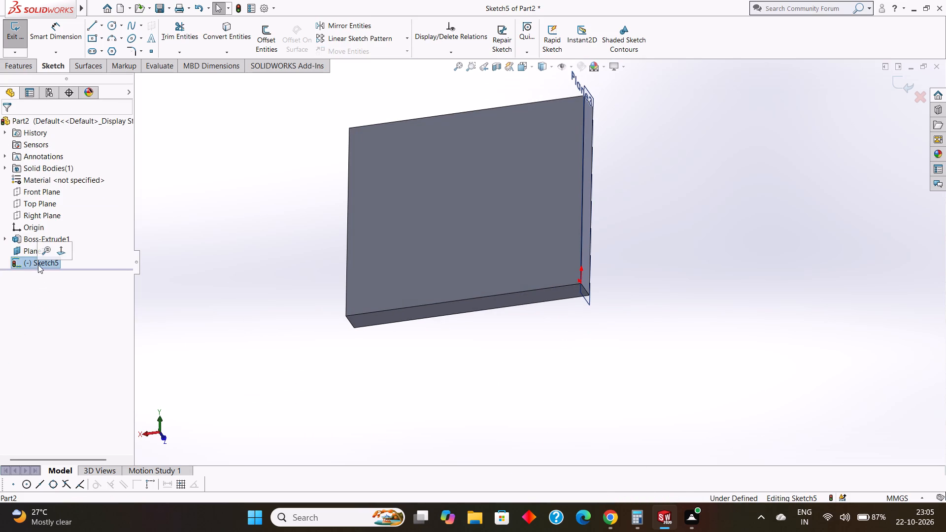
left_click(31, 280)
left_click(901, 88)
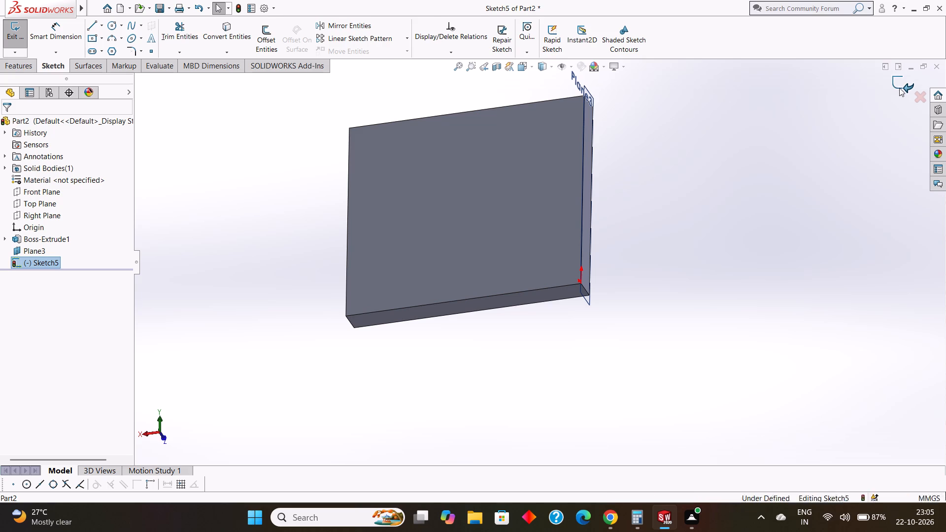
Edit Plane3 and set its offset distance from the Right Plane to 70 mm.
left_click(29, 250)
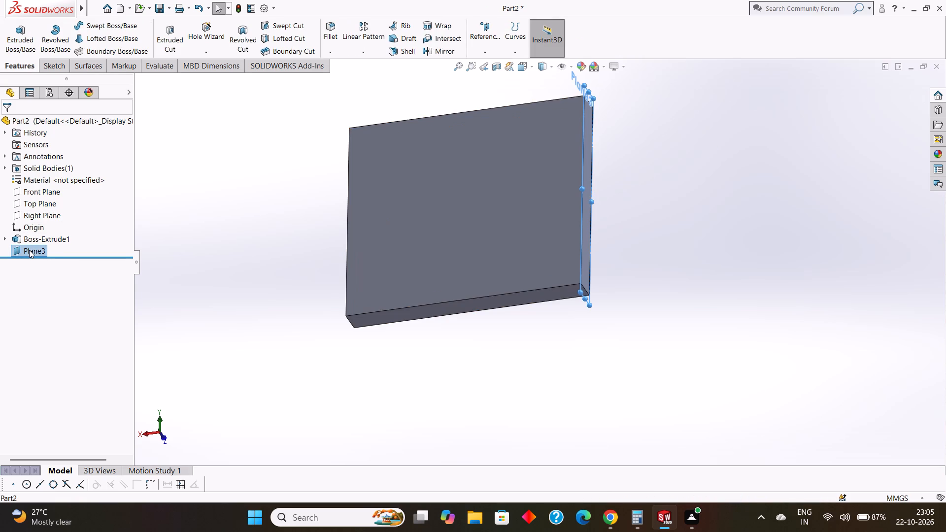
left_click(37, 221)
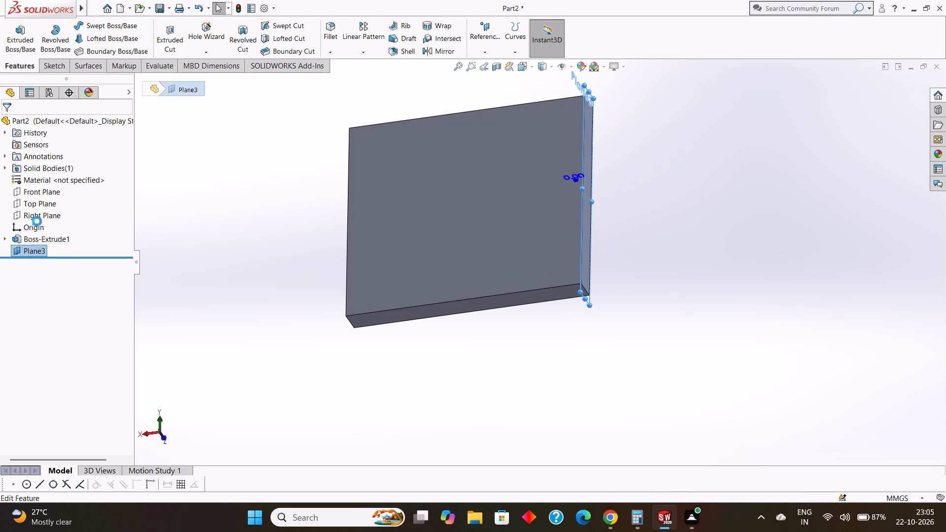
middle_click_drag(338, 219, 383, 220)
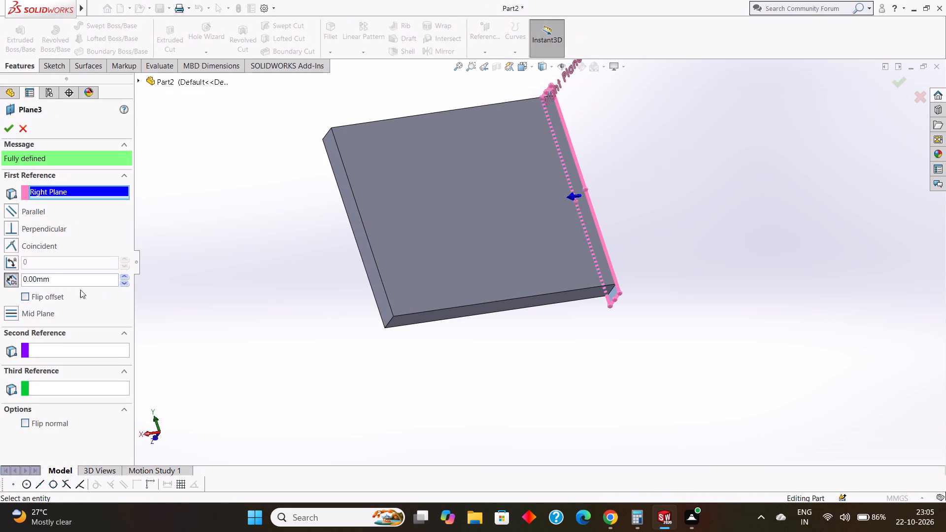
left_click_drag(61, 277, 9, 276)
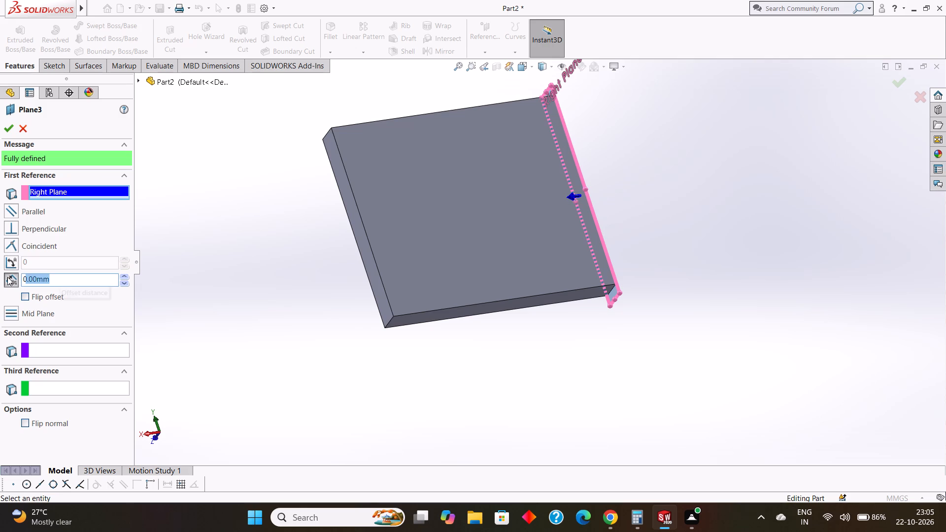
type("70")
key("Return")
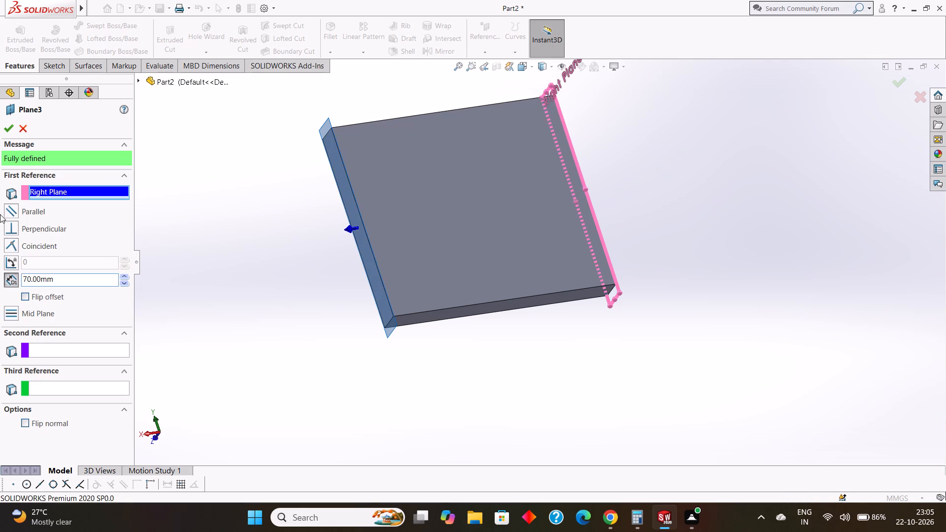
left_click(7, 131)
Start a new sketch on Plane3 and orient the view normal to it.
scroll(223, 206, "up", 1)
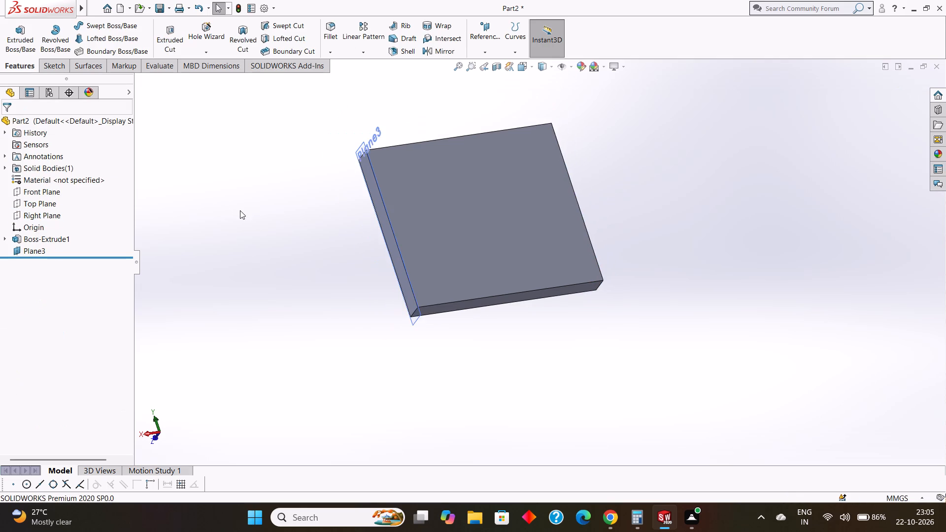
middle_click_drag(244, 210, 259, 215)
scroll(351, 161, "down", 9)
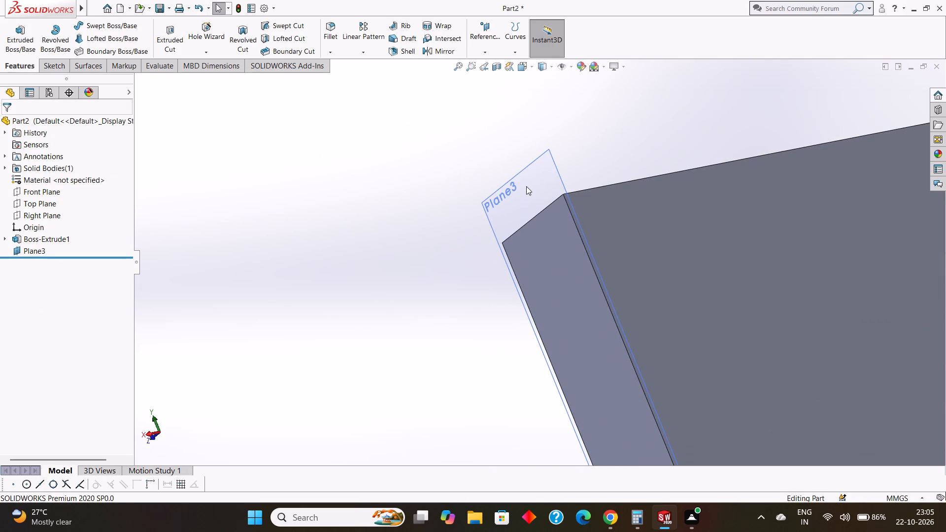
left_click(526, 186)
left_click(532, 175)
key("ctrl+8")
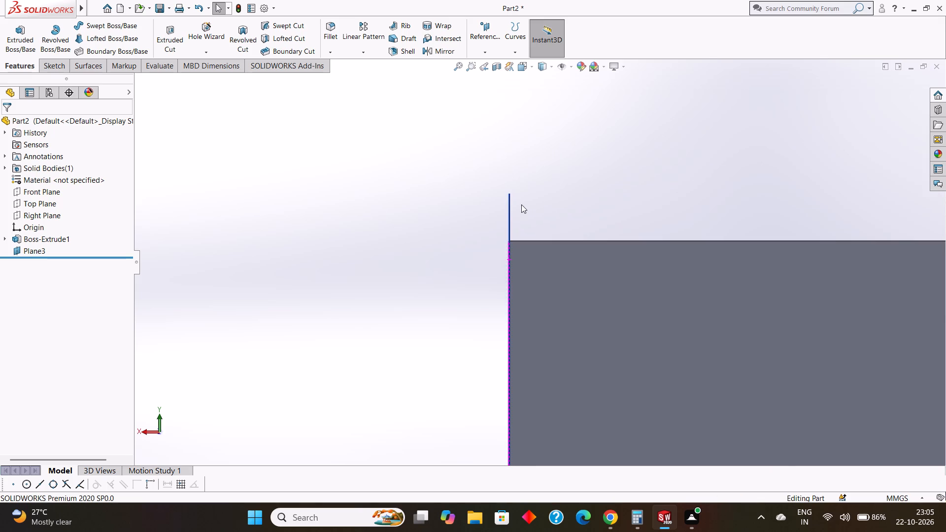
scroll(521, 204, "up", 12)
scroll(528, 270, "down", 5)
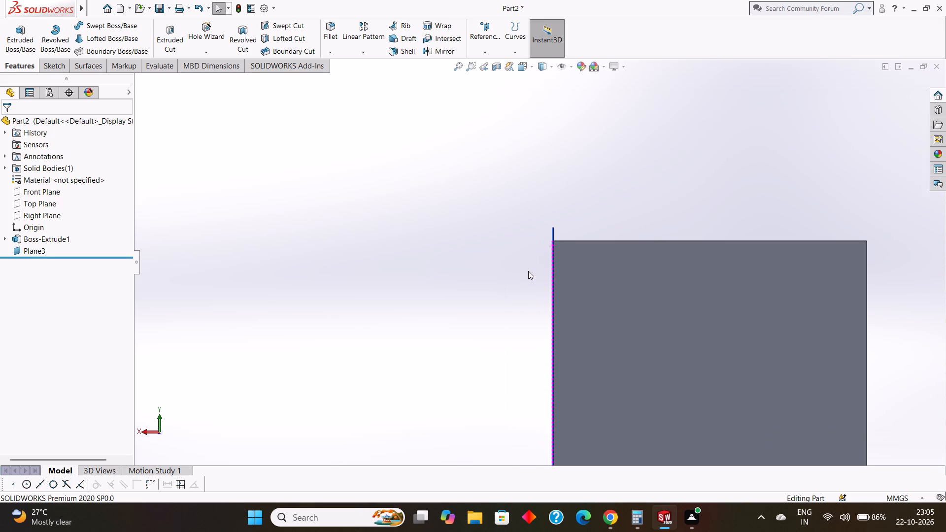
scroll(528, 271, "up", 5)
scroll(528, 271, "down", 5)
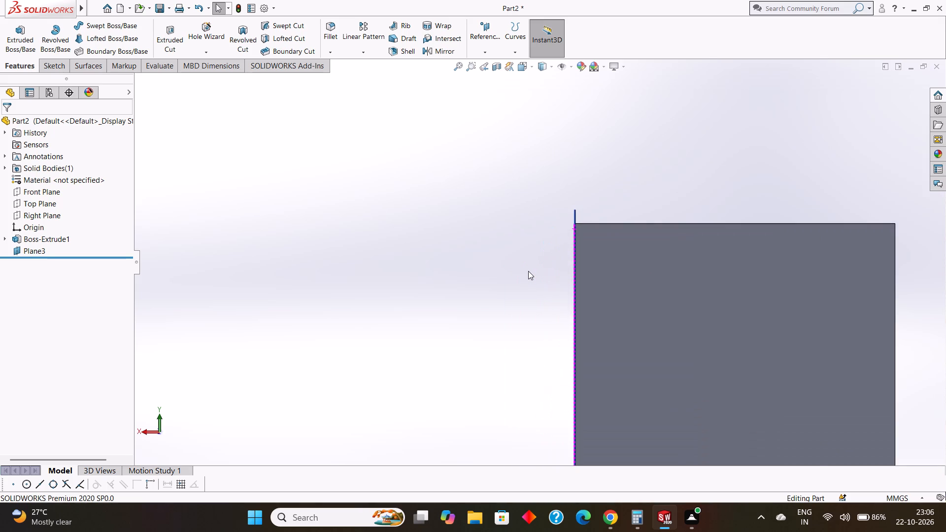
scroll(528, 271, "up", 1)
scroll(531, 269, "down", 4)
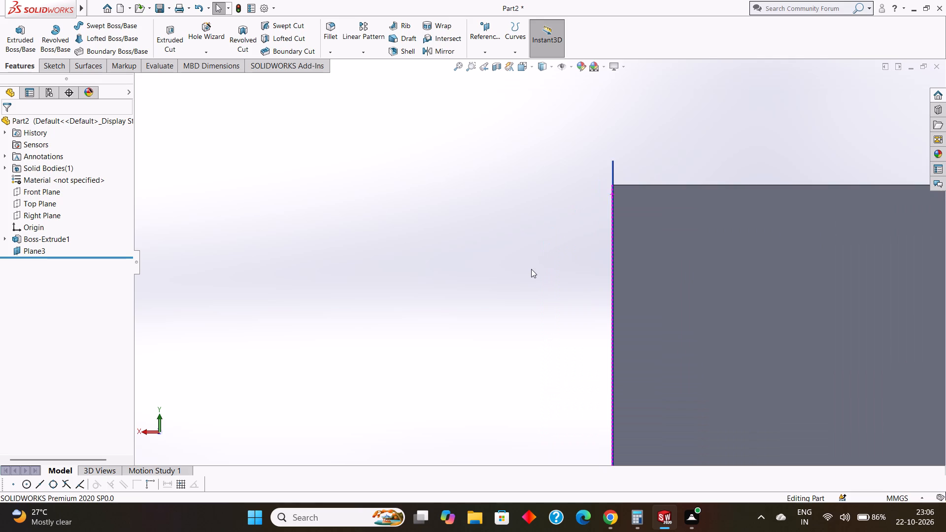
scroll(531, 268, "up", 4)
middle_click_drag(533, 268, 548, 273)
scroll(560, 236, "down", 9)
right_click(648, 170)
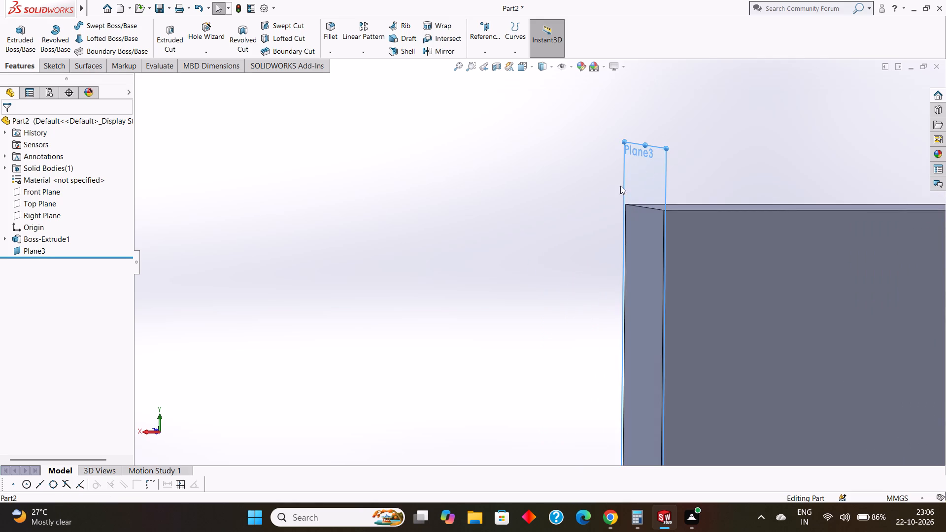
scroll(611, 194, "up", 4)
scroll(573, 229, "up", 8)
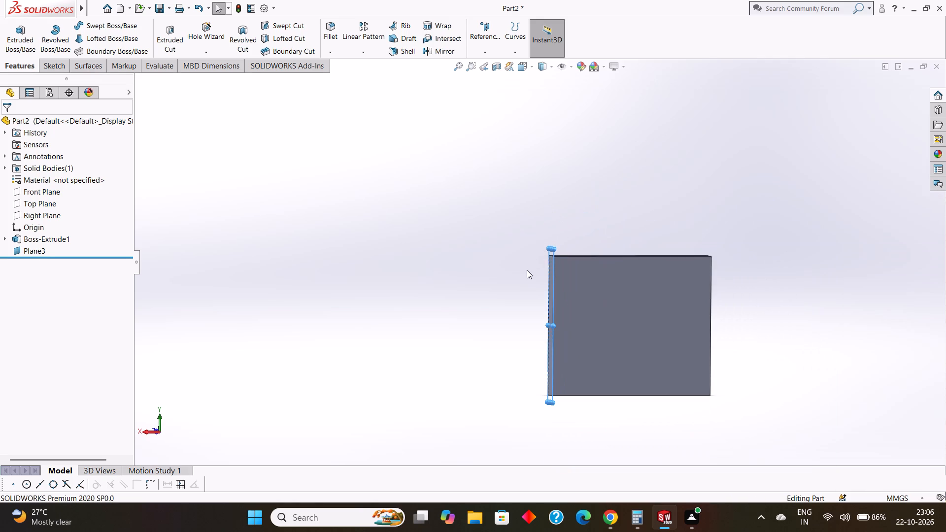
scroll(527, 270, "up", 1)
scroll(534, 239, "down", 8)
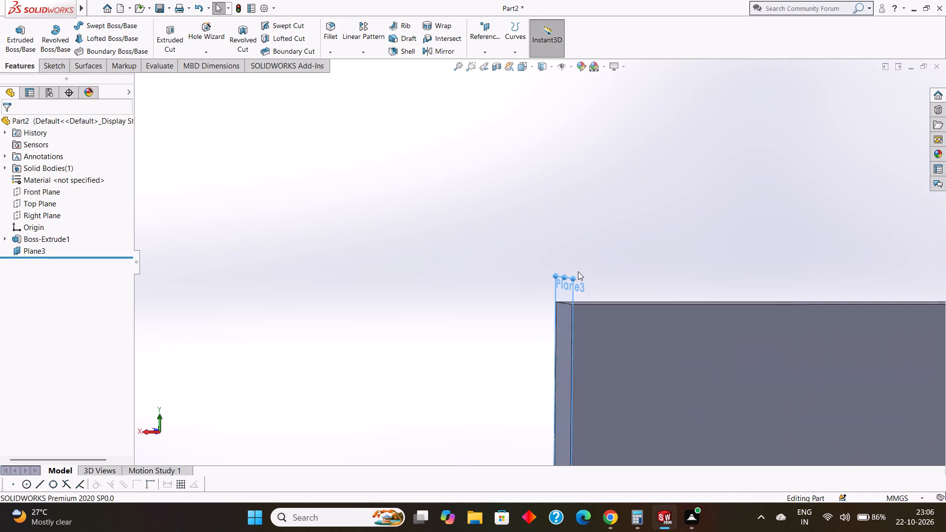
scroll(578, 271, "down", 1)
right_click(560, 291)
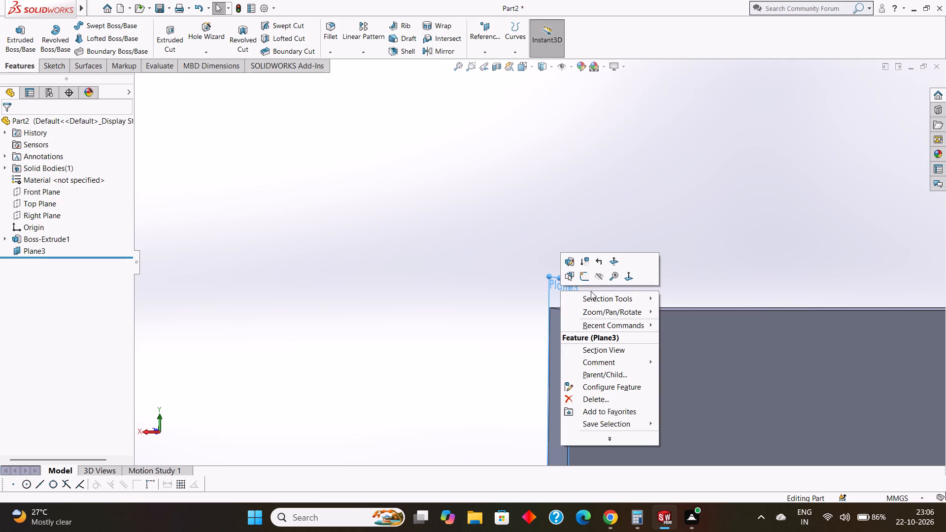
left_click(585, 278)
scroll(585, 278, "up", 8)
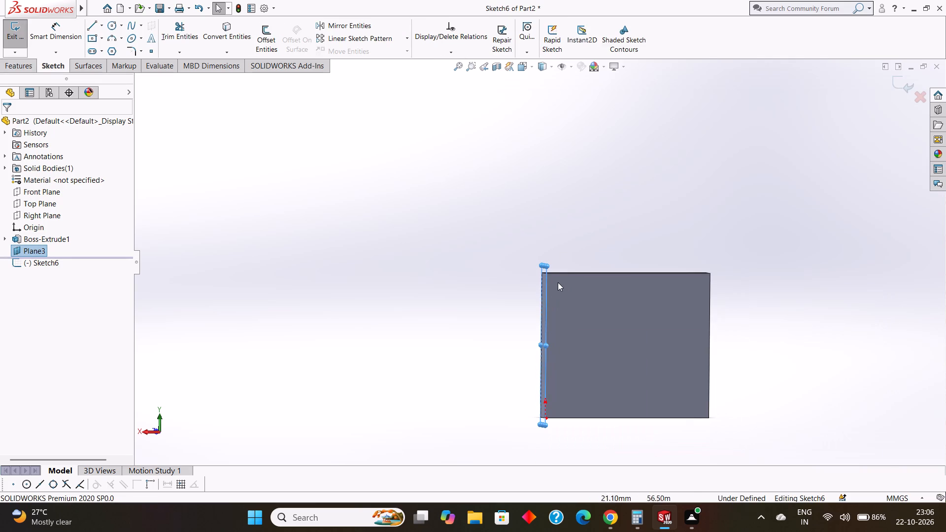
scroll(534, 283, "down", 10)
left_click(543, 228)
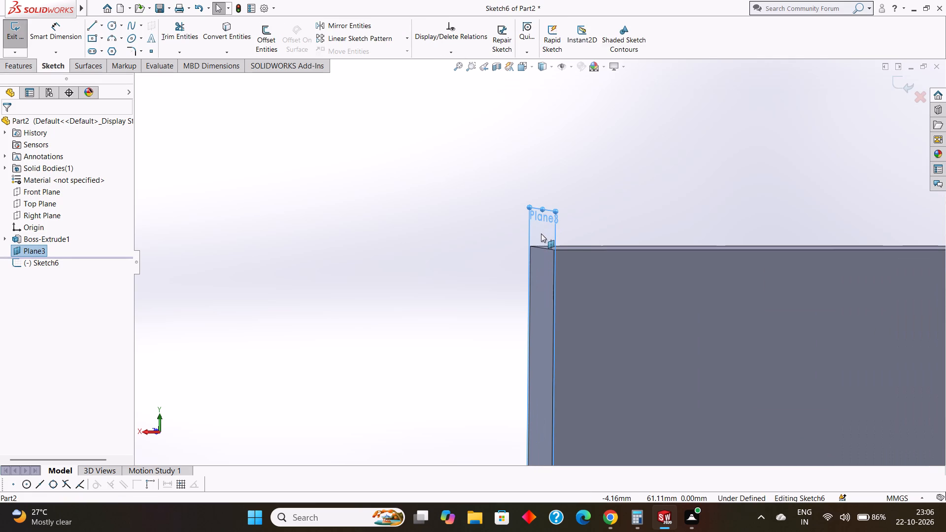
key("ctrl+8")
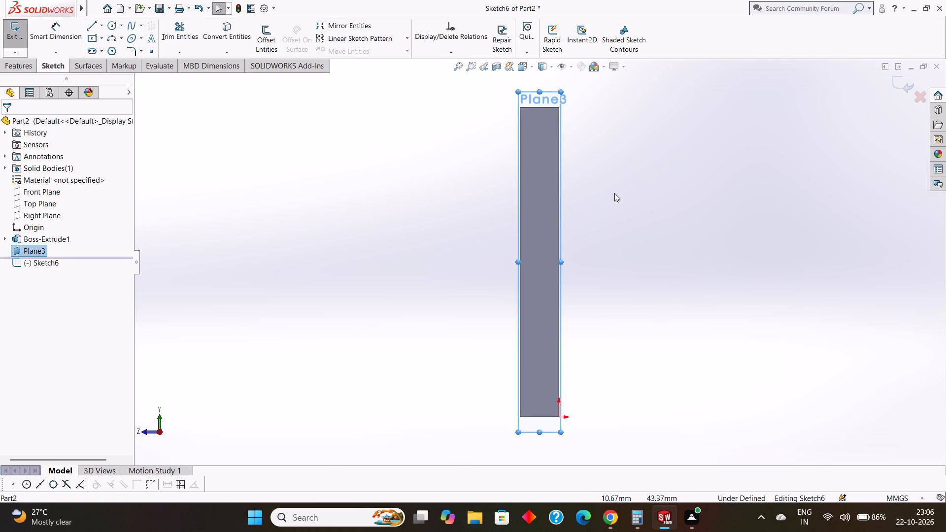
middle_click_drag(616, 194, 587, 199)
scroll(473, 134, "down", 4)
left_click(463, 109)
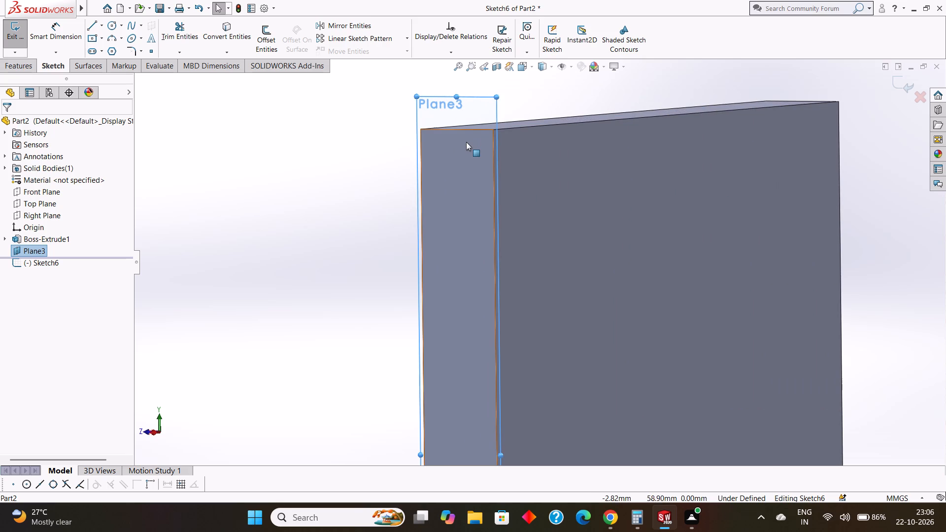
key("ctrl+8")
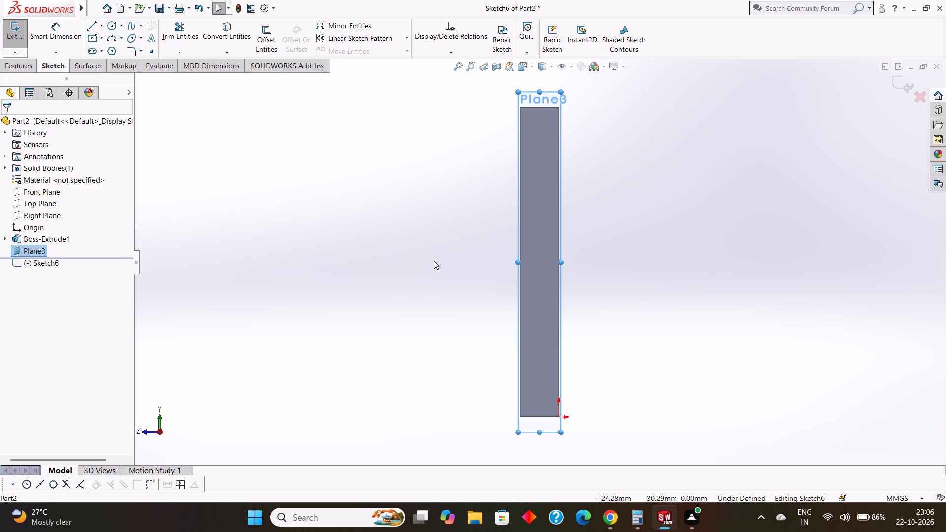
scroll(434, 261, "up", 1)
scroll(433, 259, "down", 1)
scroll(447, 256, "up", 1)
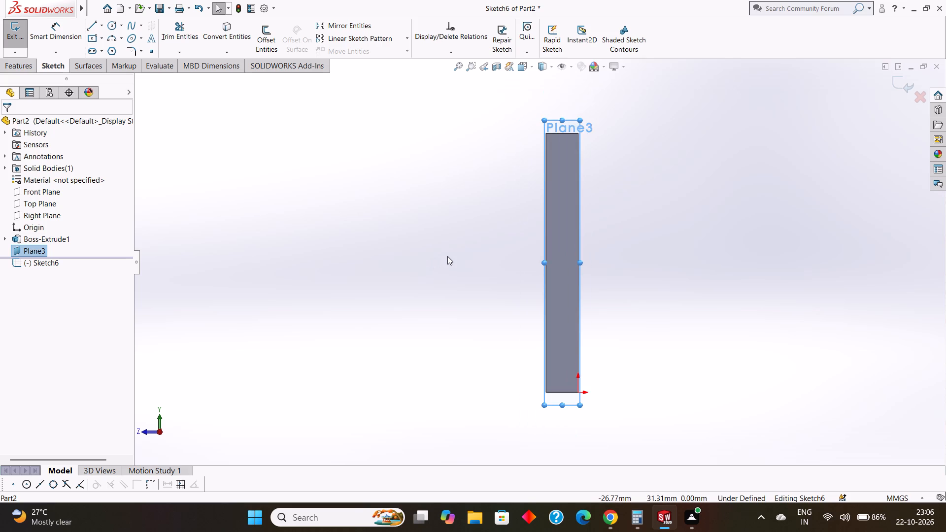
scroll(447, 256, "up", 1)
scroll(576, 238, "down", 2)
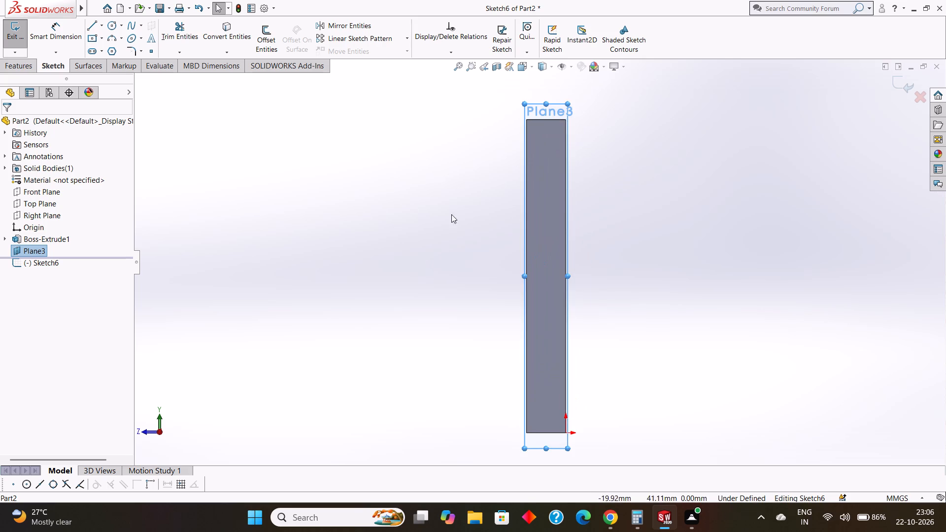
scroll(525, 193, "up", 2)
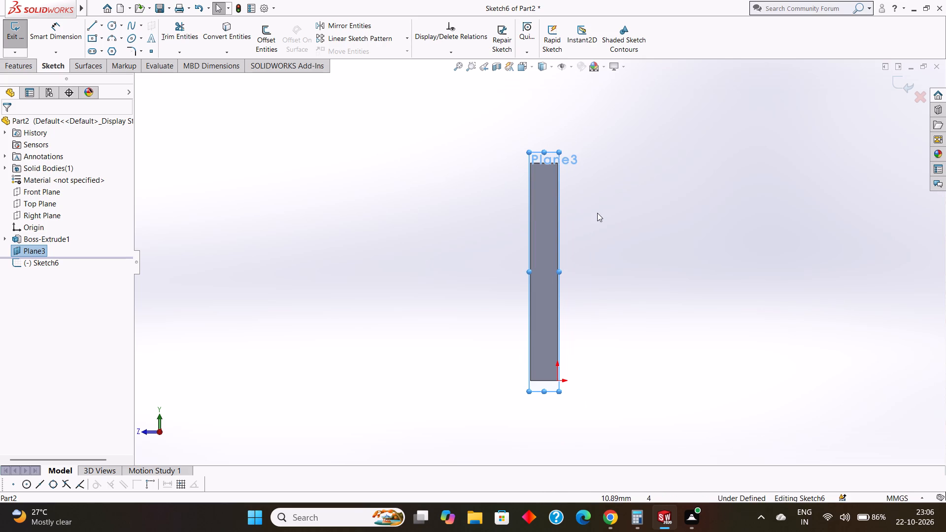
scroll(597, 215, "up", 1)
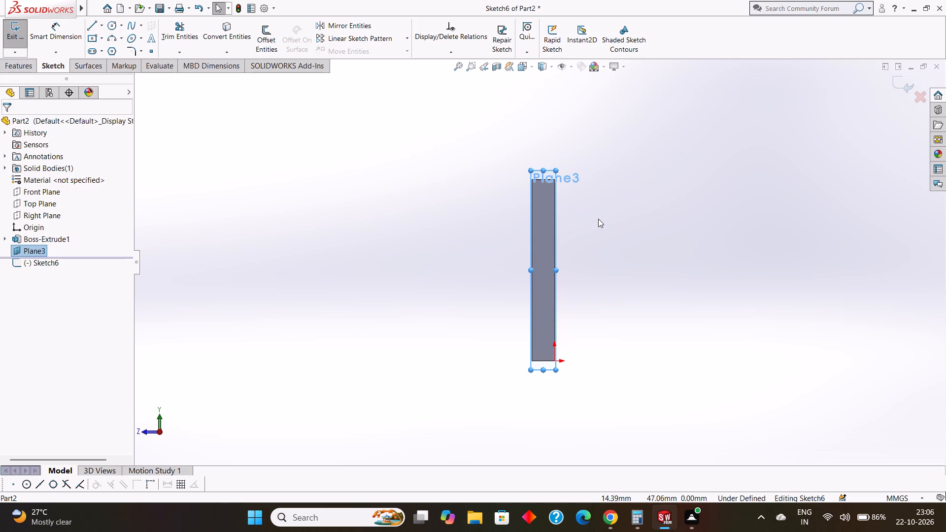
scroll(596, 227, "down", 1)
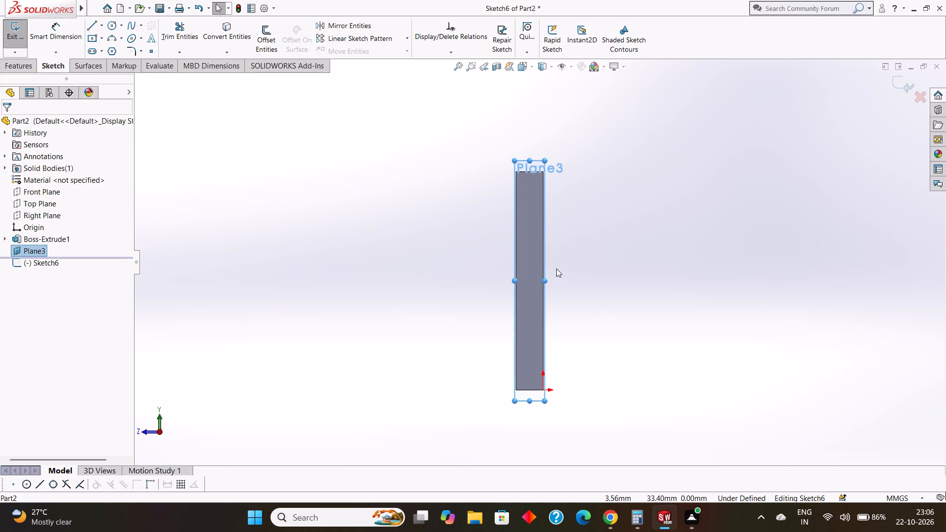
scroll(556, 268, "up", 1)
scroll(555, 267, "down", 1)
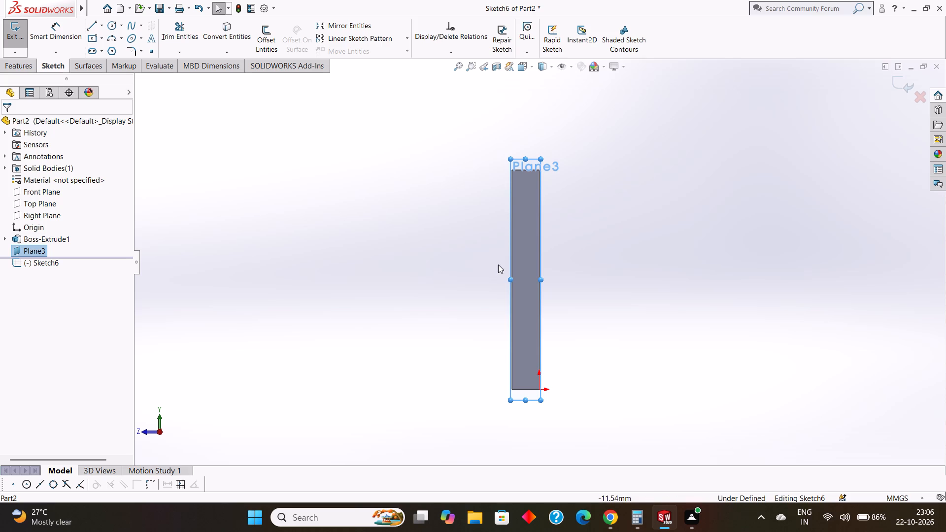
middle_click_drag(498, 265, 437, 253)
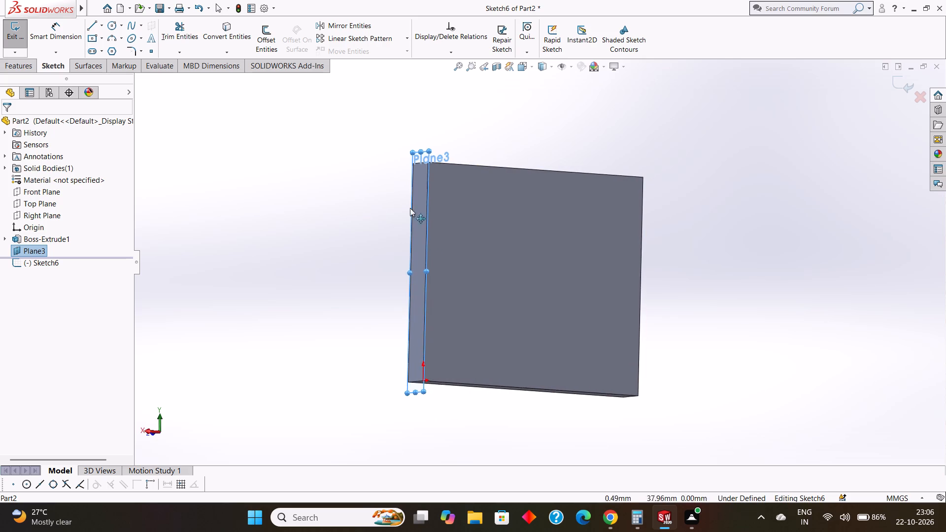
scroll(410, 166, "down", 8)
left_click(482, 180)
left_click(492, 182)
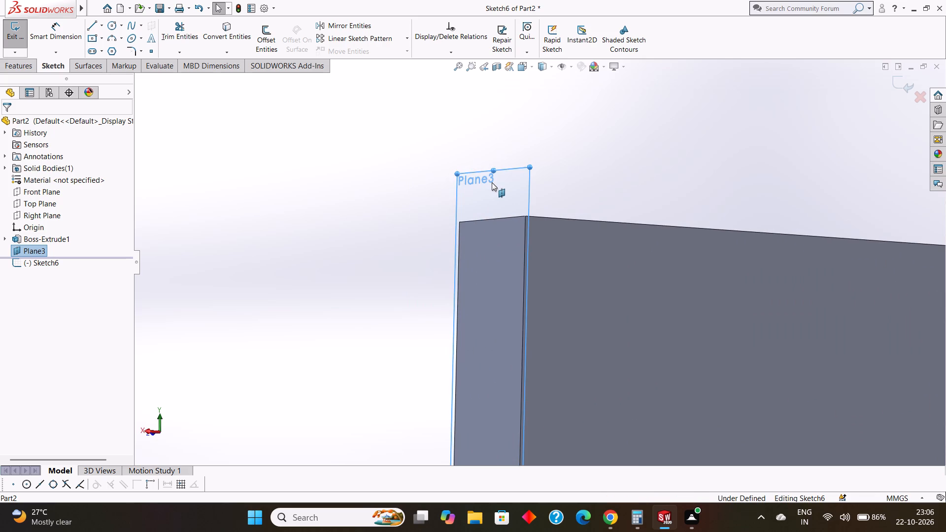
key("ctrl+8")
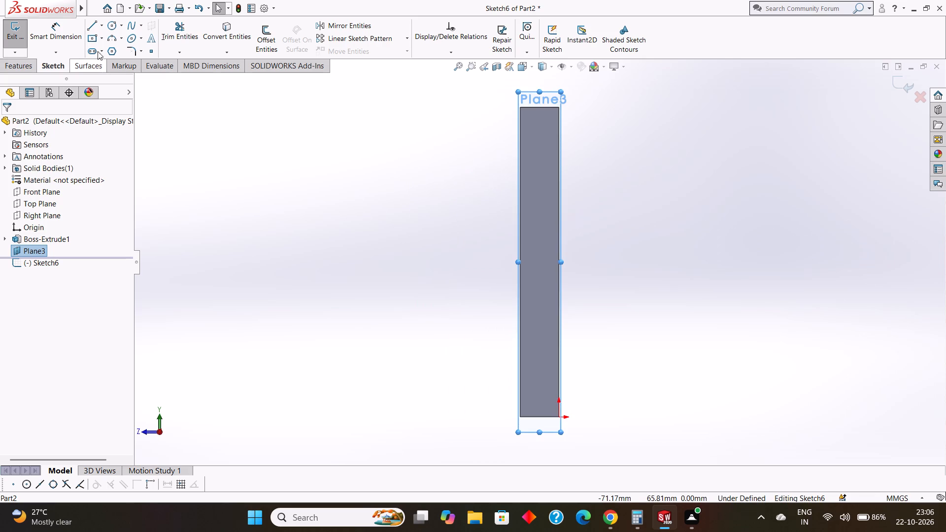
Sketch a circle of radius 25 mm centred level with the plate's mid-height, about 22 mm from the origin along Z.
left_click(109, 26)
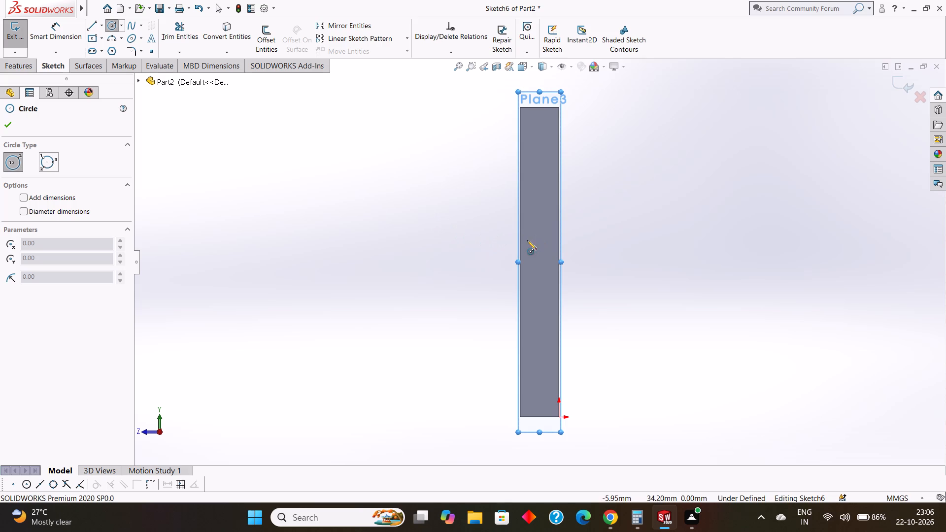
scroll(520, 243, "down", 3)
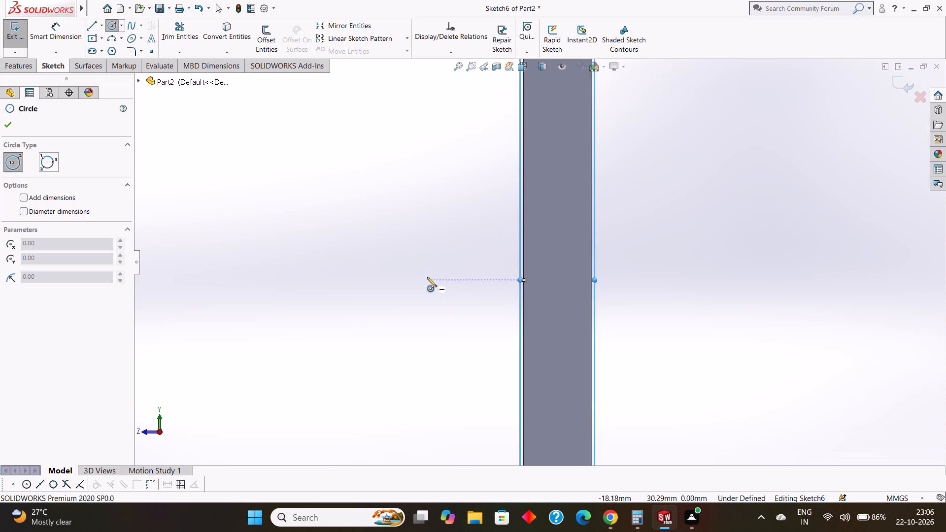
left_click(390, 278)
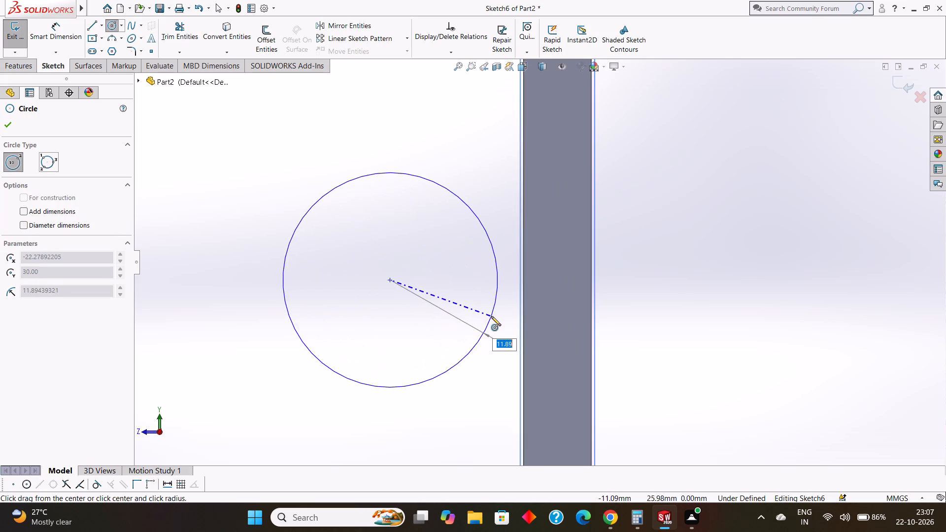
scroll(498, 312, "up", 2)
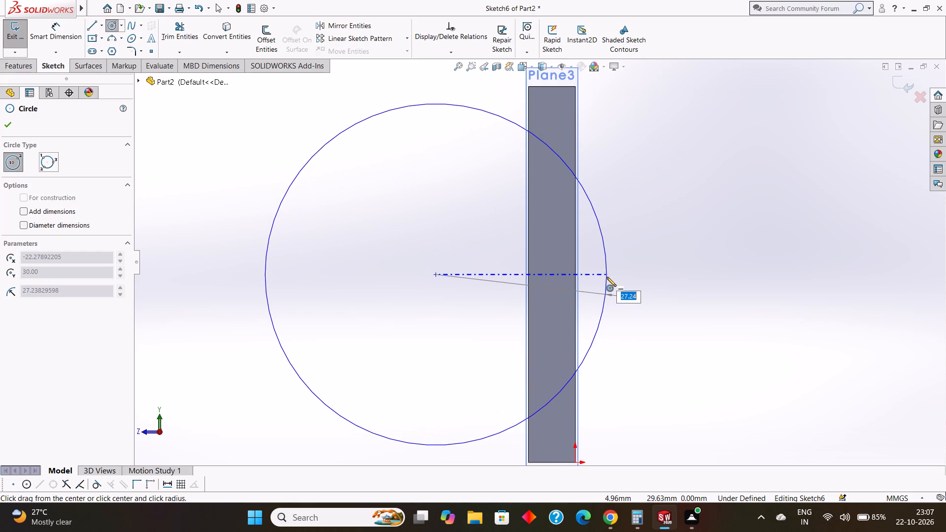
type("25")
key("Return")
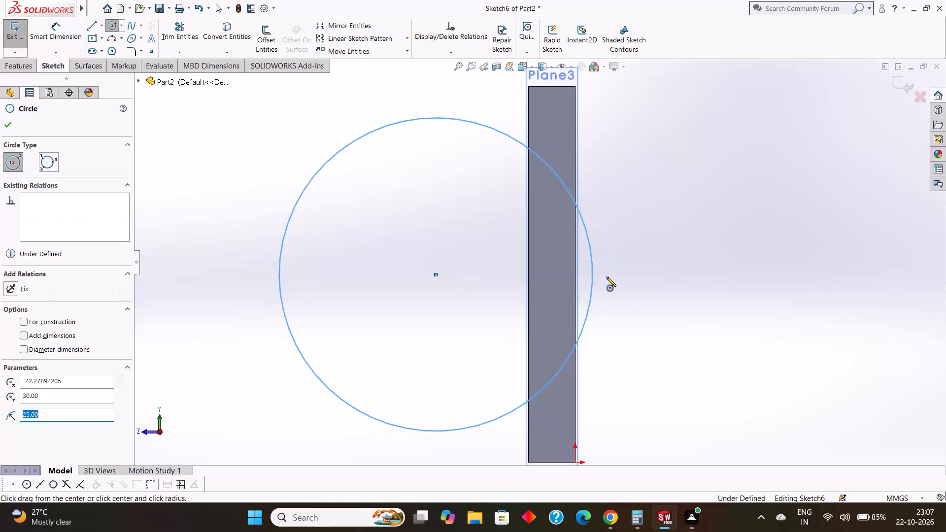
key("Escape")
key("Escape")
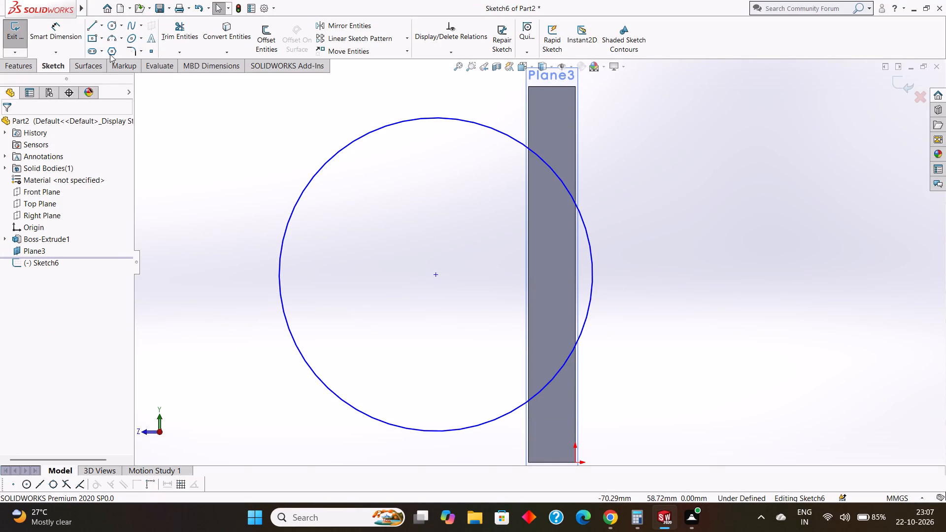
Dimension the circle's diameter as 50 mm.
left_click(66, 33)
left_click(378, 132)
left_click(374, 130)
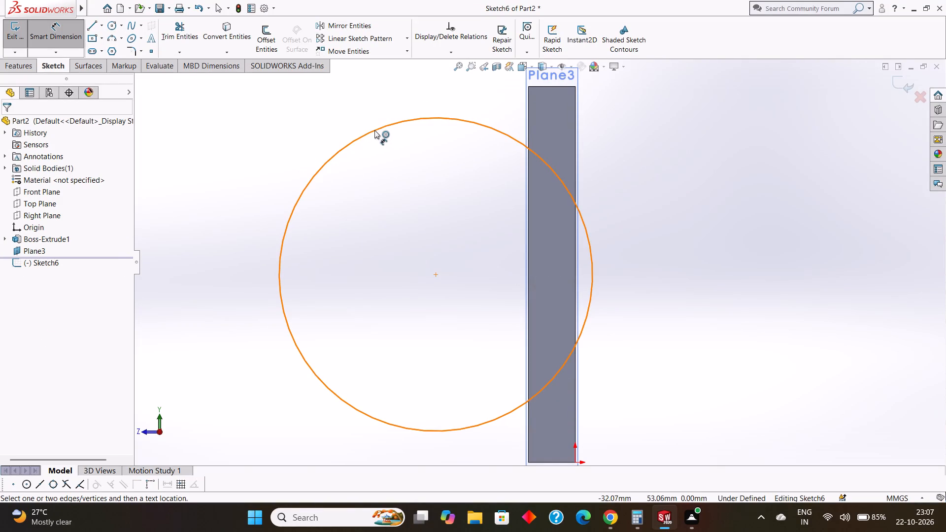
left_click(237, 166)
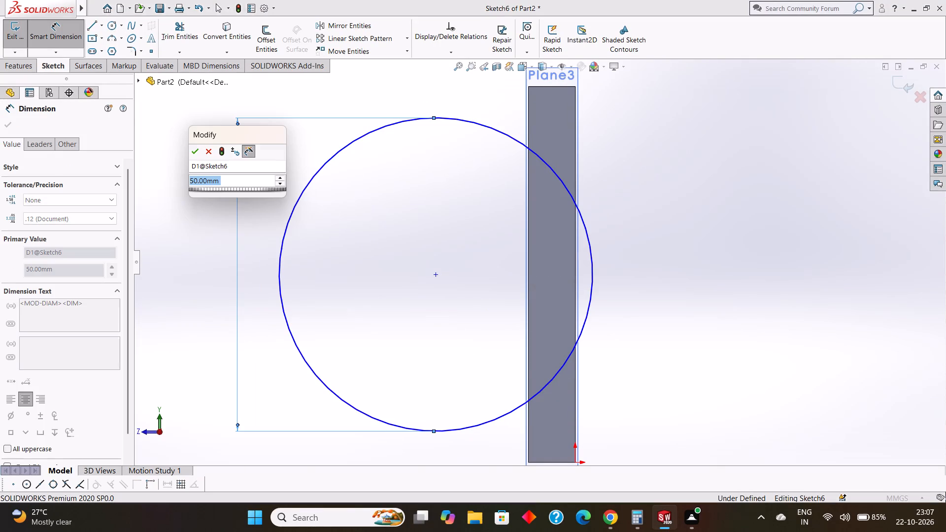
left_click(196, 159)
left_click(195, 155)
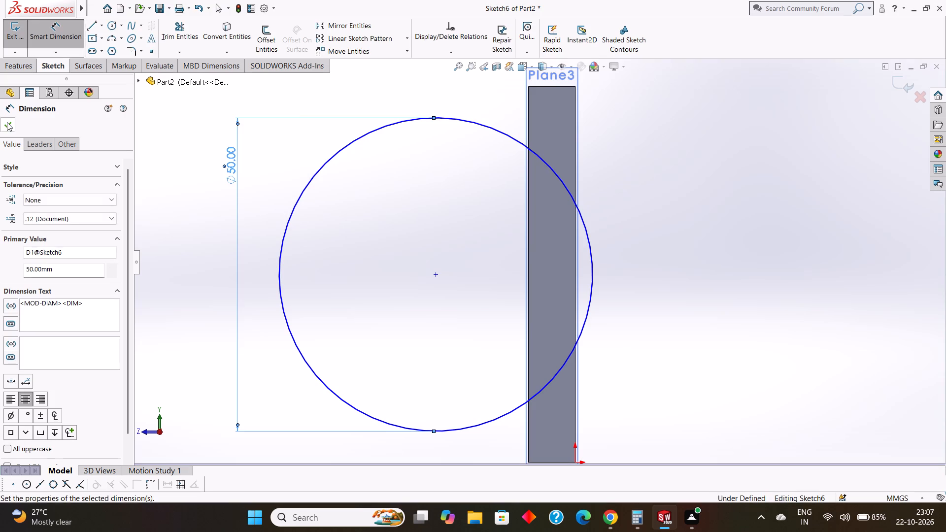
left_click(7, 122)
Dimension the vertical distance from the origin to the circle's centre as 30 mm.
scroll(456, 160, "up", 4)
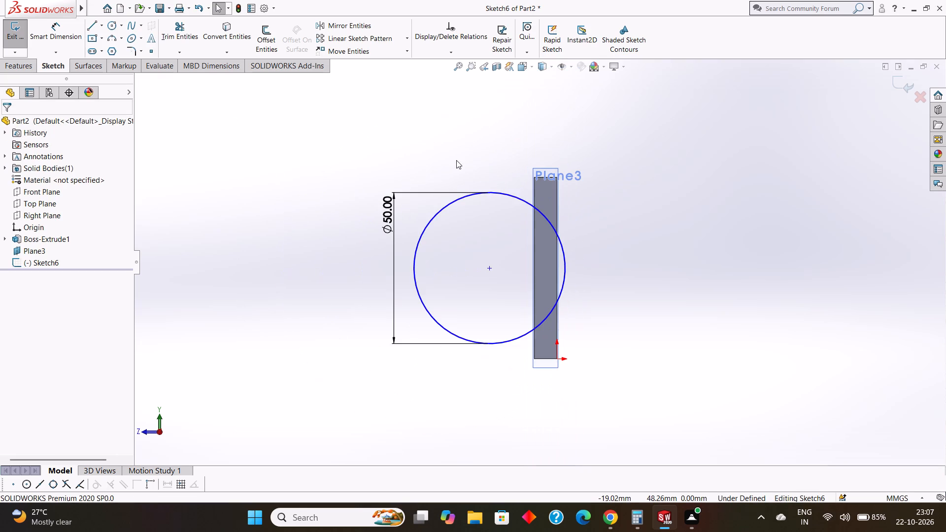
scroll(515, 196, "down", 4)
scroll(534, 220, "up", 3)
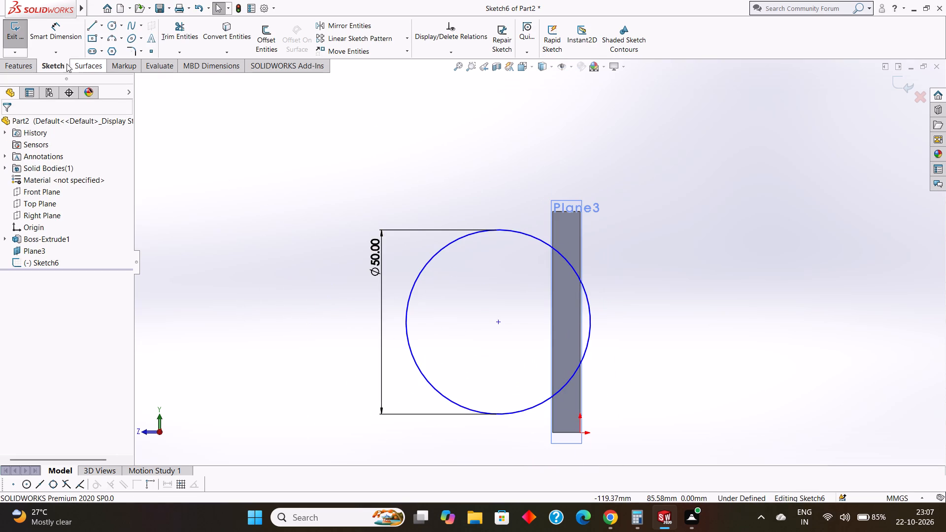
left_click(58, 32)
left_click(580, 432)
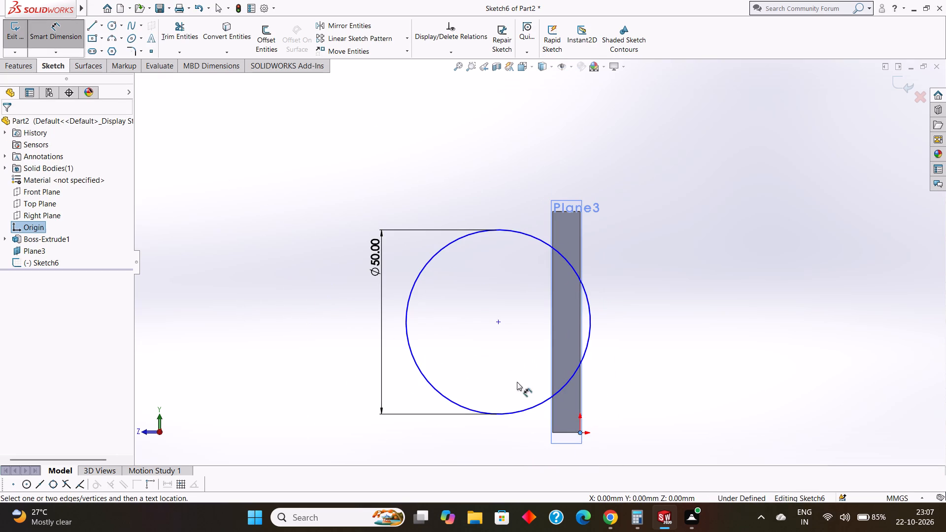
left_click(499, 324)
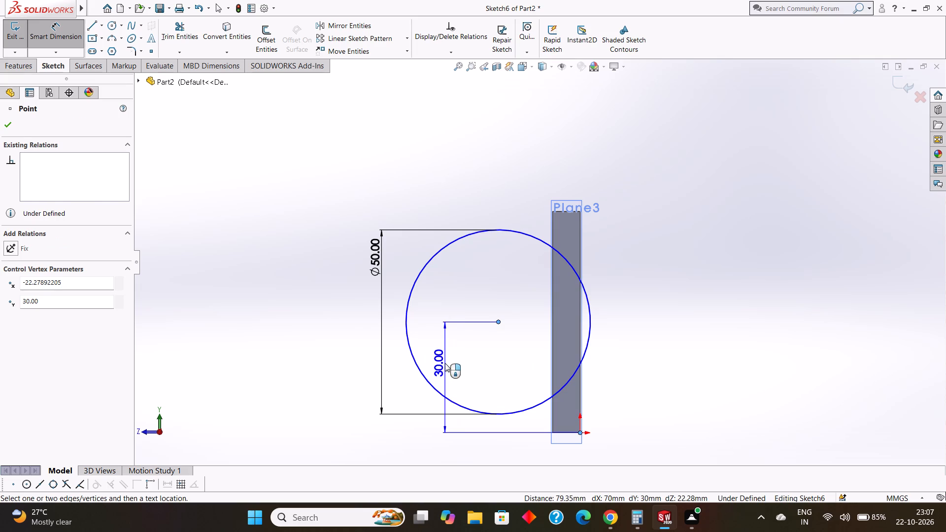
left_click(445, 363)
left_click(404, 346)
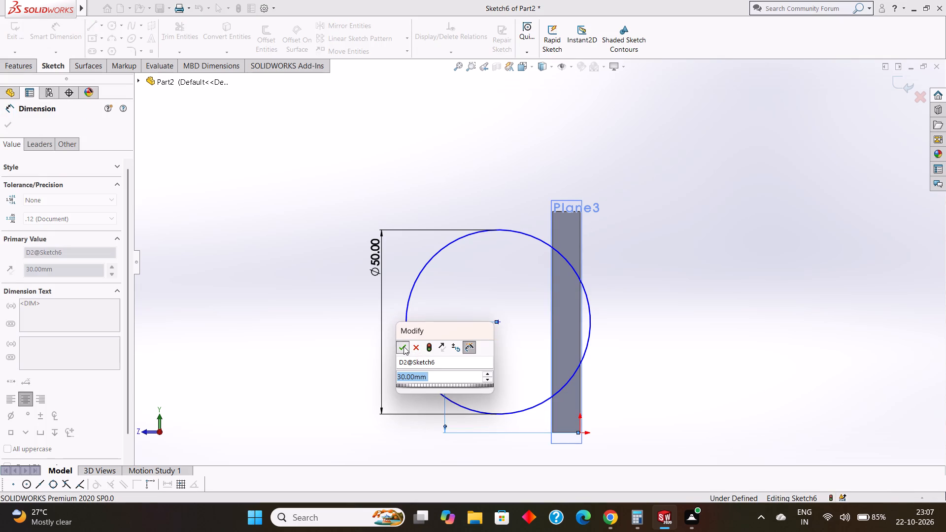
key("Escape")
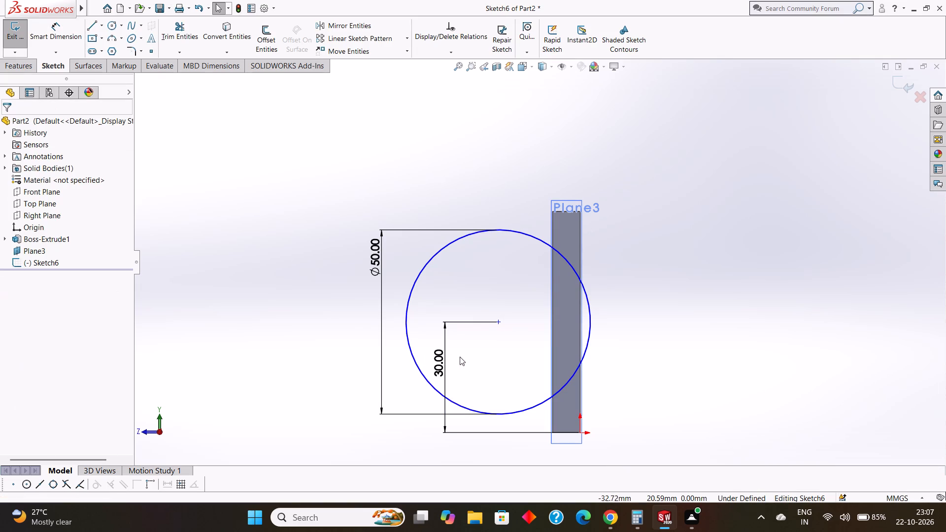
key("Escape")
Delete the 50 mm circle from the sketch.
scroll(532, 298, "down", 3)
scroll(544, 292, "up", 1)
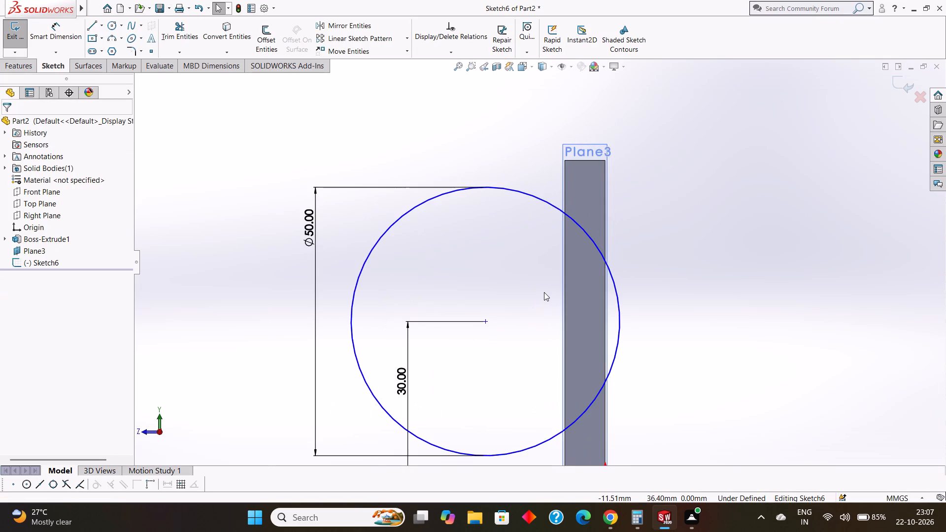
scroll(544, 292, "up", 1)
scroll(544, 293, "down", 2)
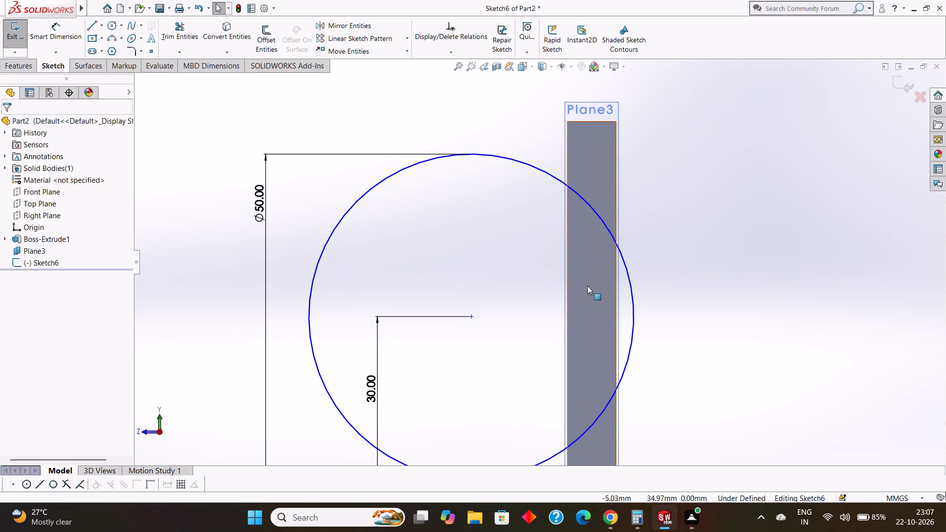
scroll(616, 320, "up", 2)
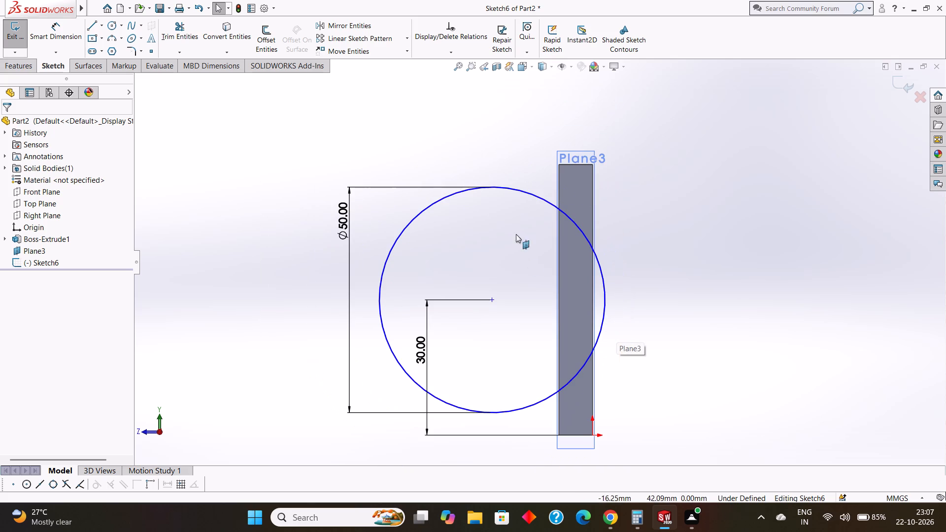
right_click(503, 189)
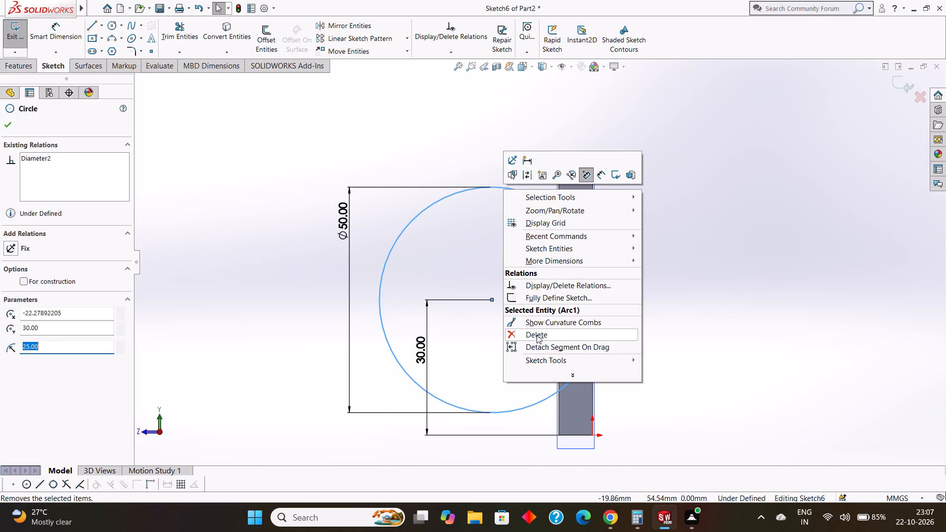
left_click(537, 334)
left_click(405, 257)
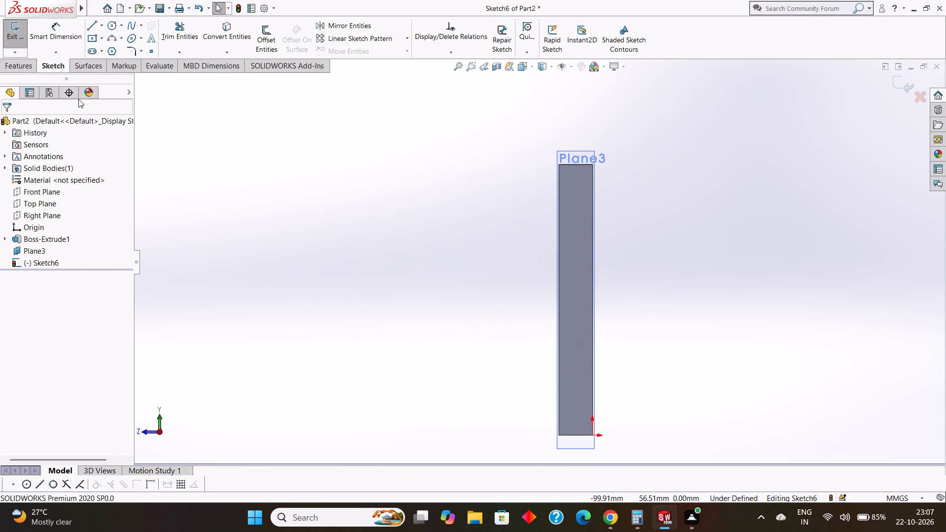
Sketch a circle of radius 25 mm centred on the midpoint of the plate's long edge that passes through the origin.
left_click(113, 23)
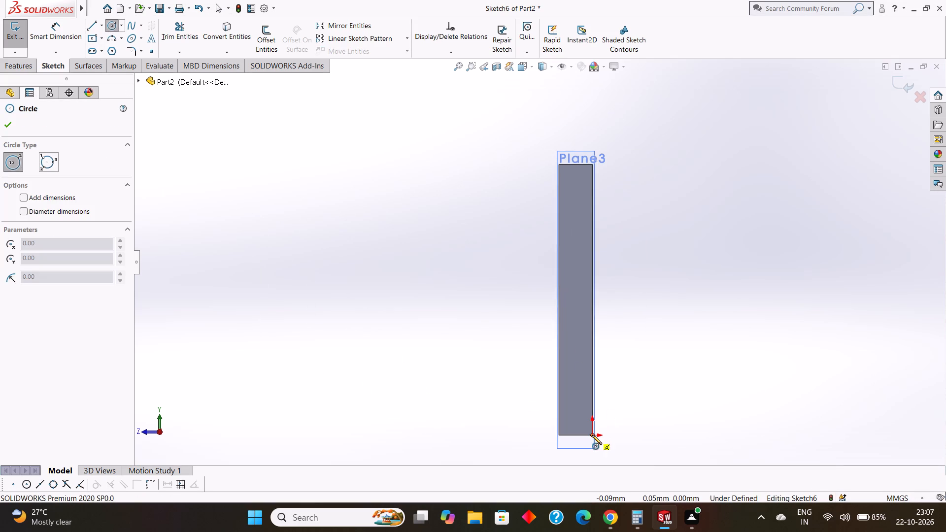
left_click(593, 299)
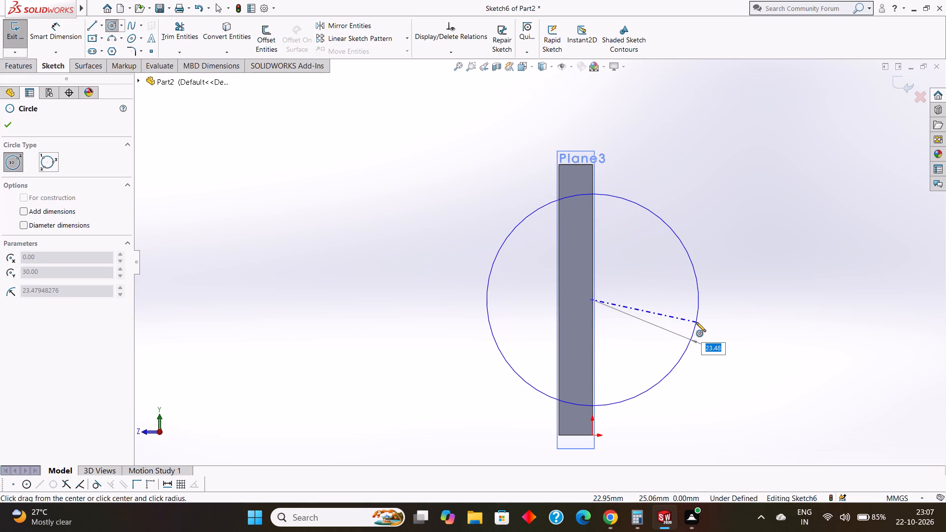
type("28")
key("BackSpace")
key("5")
key("Return")
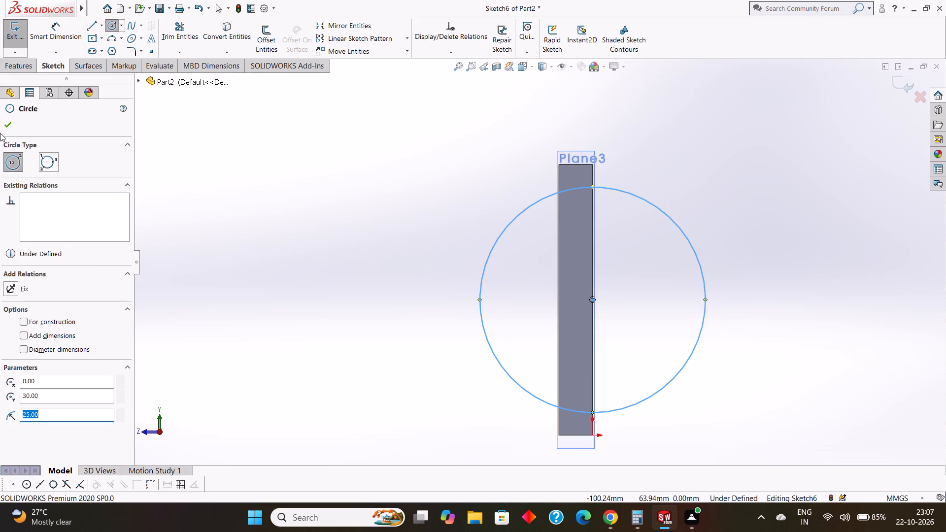
left_click(9, 127)
Dimension the circle's diameter as 50 mm.
left_click(60, 30)
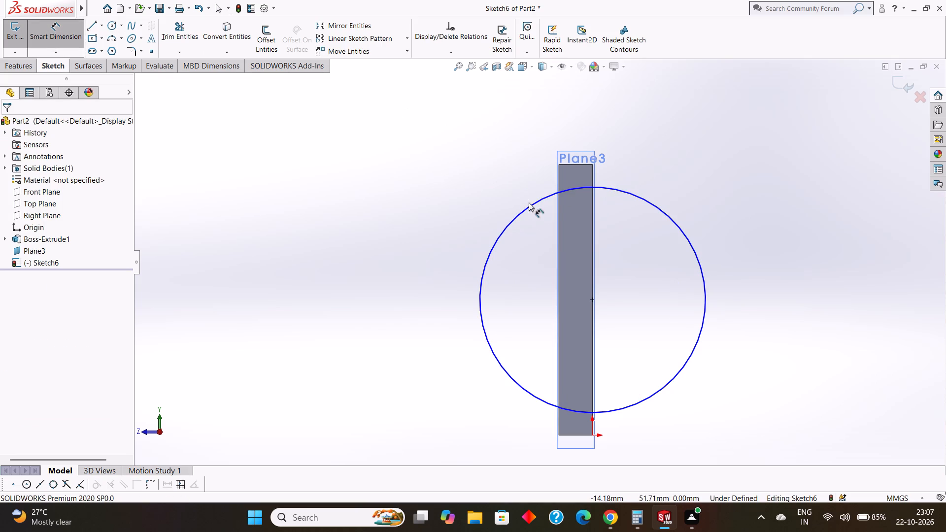
left_click_drag(530, 204, 520, 204)
left_click(414, 278)
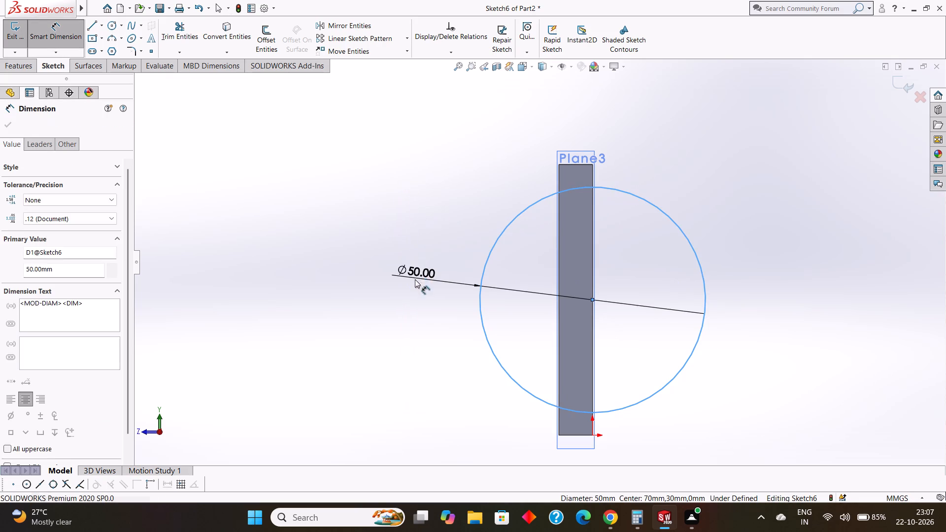
left_click(366, 265)
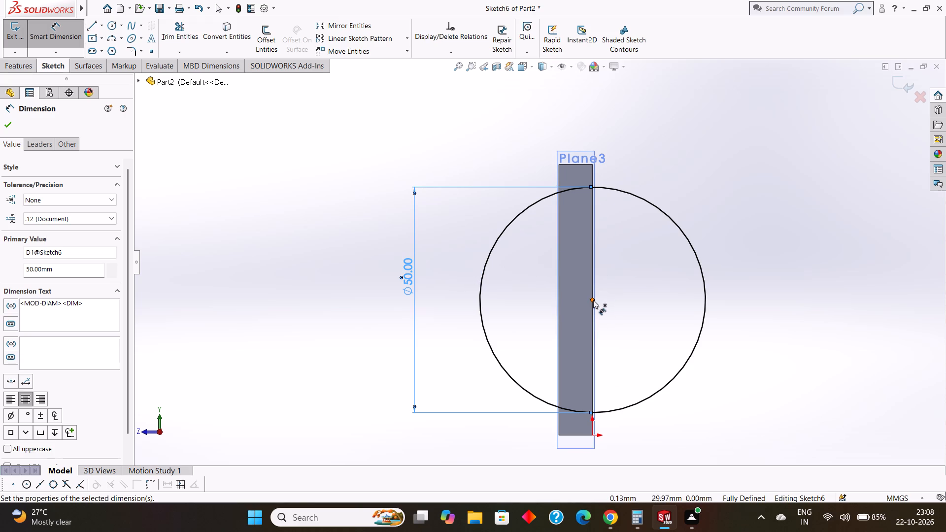
left_click(9, 123)
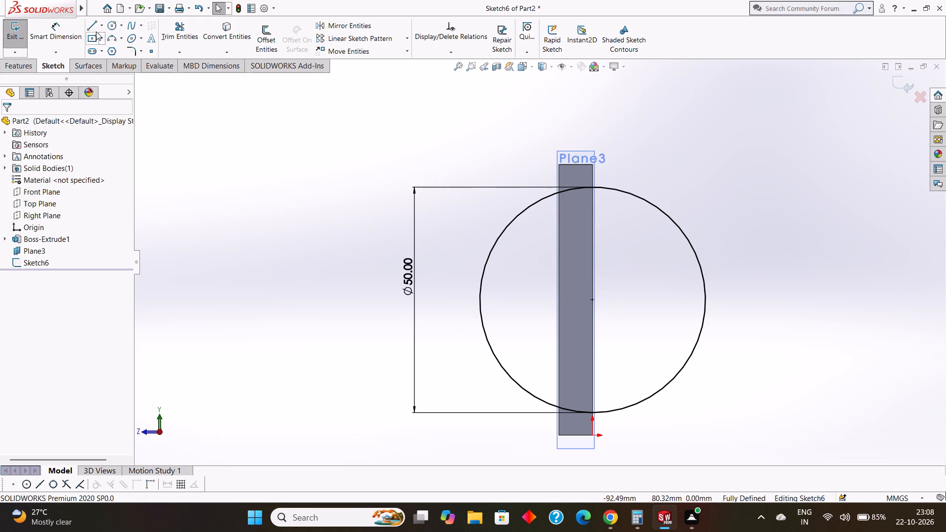
Sketch a concentric inner circle of radius 12.50 mm from the 50 mm circle's centre.
left_click(107, 23)
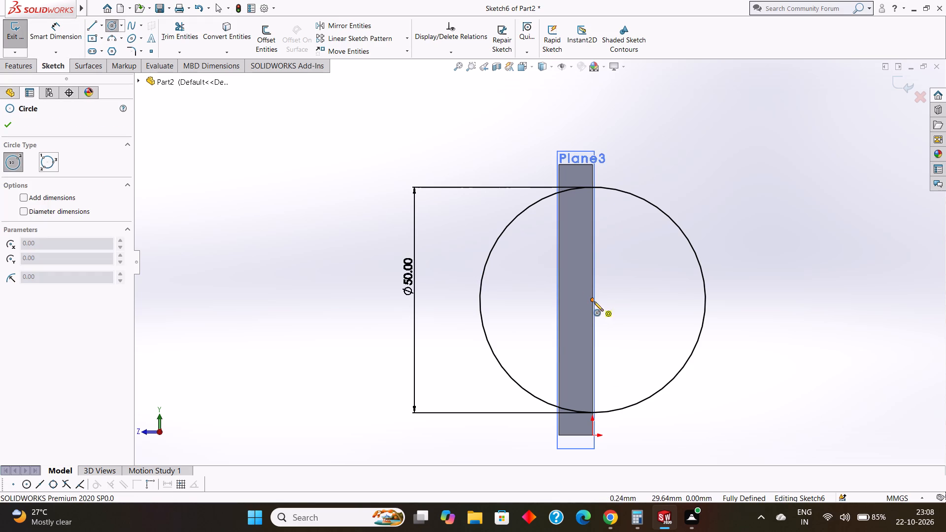
left_click_drag(593, 300, 646, 319)
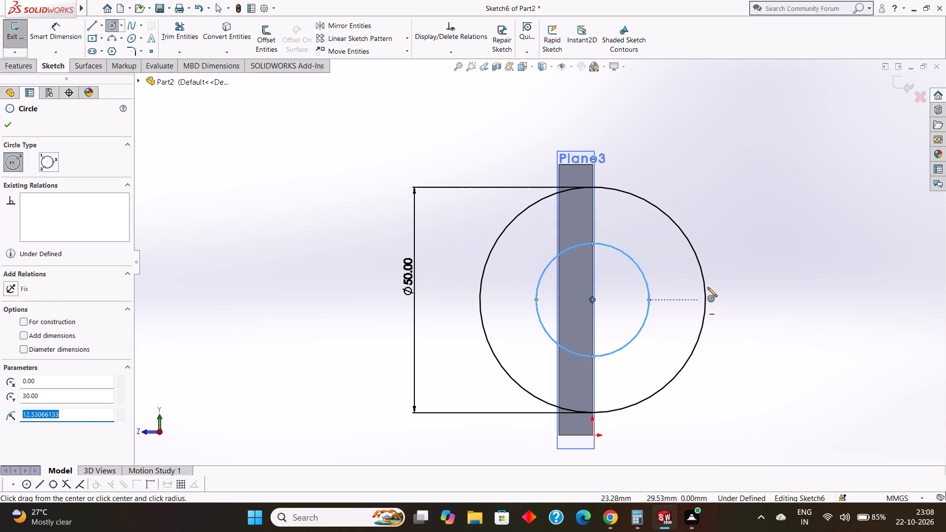
type("12.50")
key("Return")
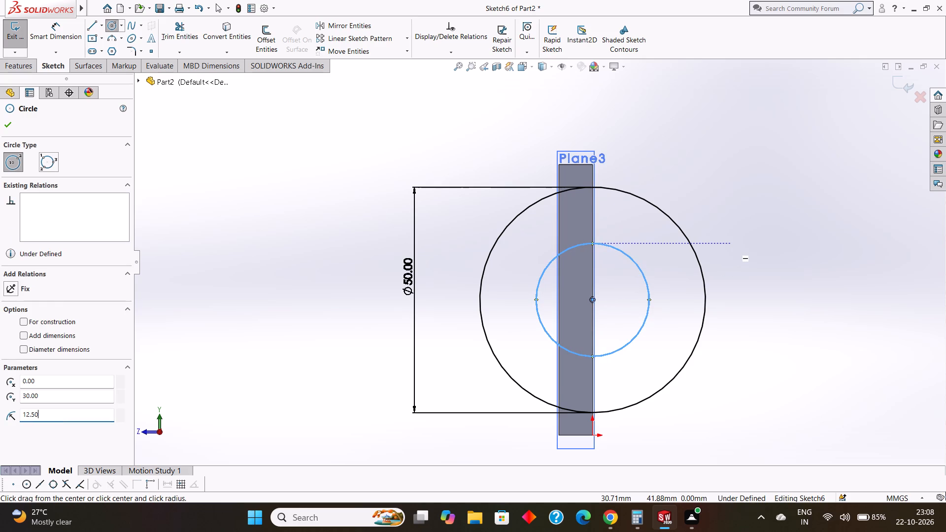
left_click(6, 122)
Dimension the inner circle's diameter as 25 mm.
left_click(49, 40)
left_click(618, 248)
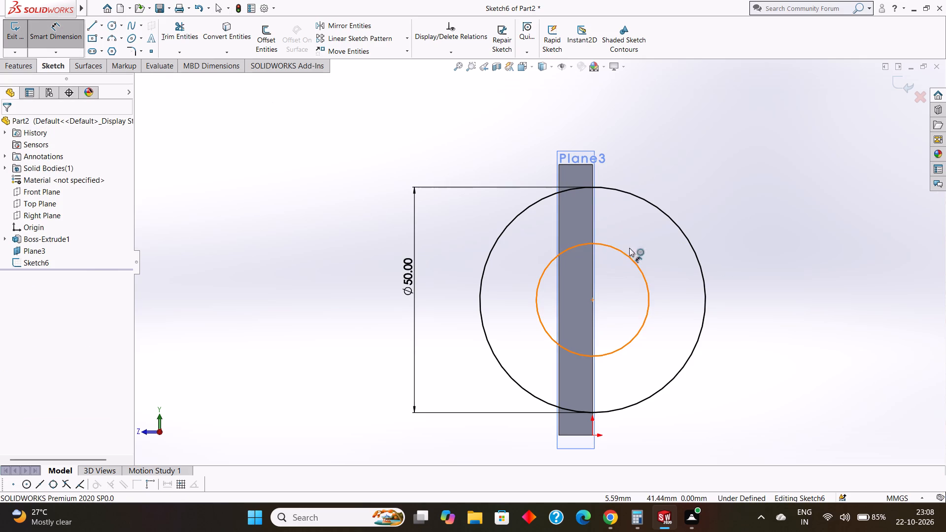
left_click(813, 265)
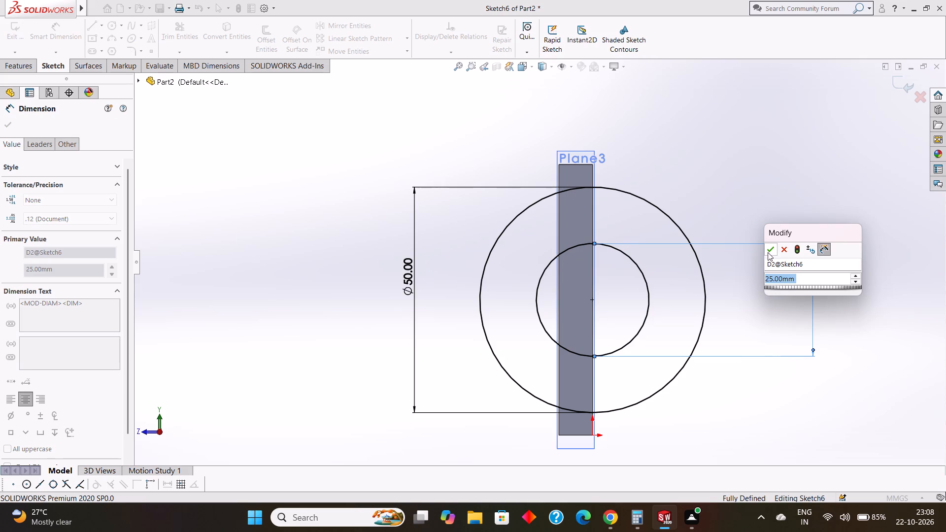
left_click(768, 252)
left_click(9, 129)
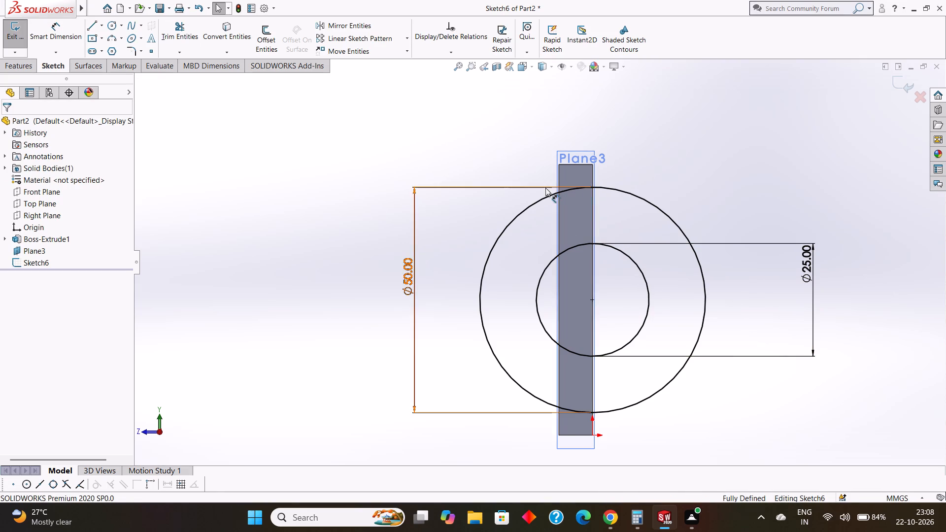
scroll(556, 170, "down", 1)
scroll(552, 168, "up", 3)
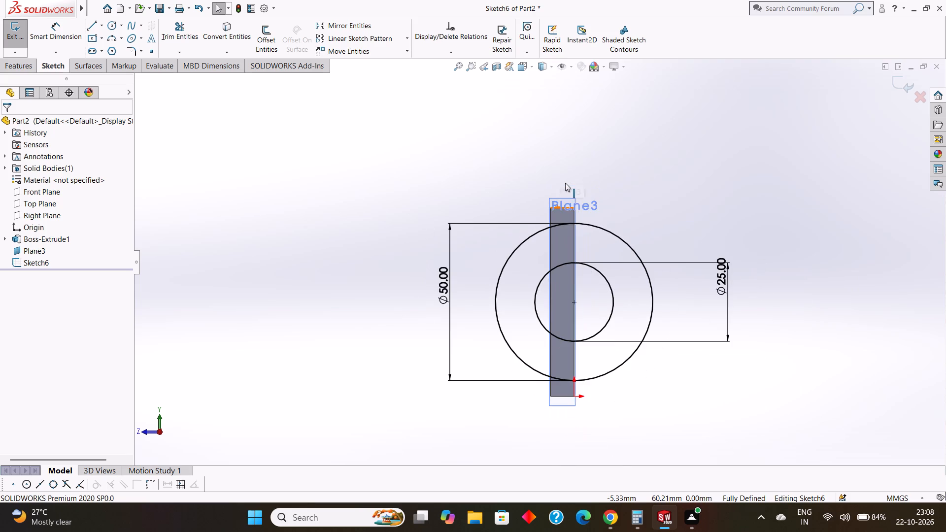
Sketch a vertical construction line 25 mm long from the circles' common centre to the top of the outer circle.
scroll(565, 183, "down", 1)
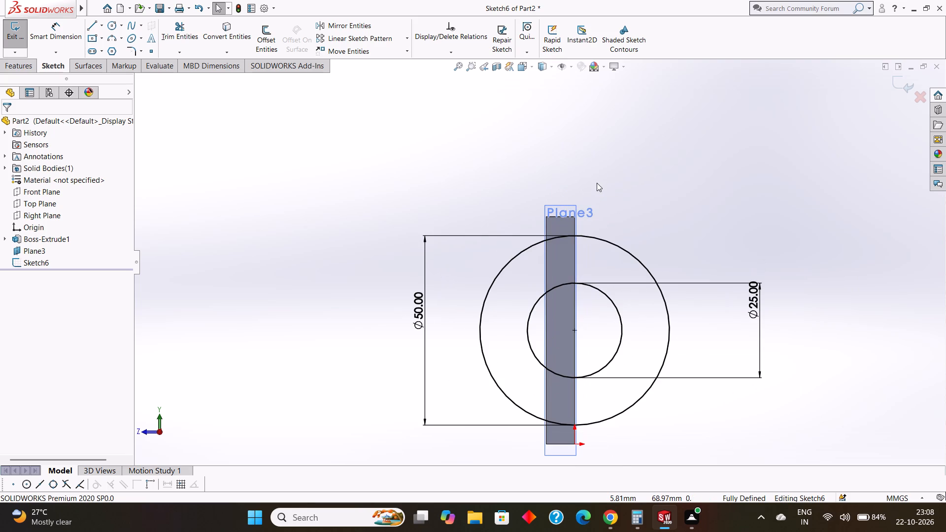
scroll(597, 183, "up", 1)
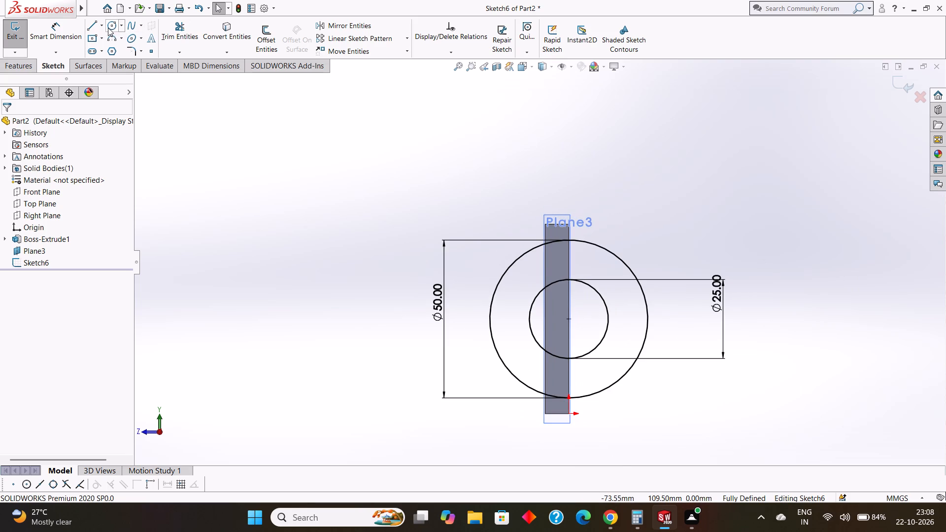
left_click(104, 27)
left_click(111, 48)
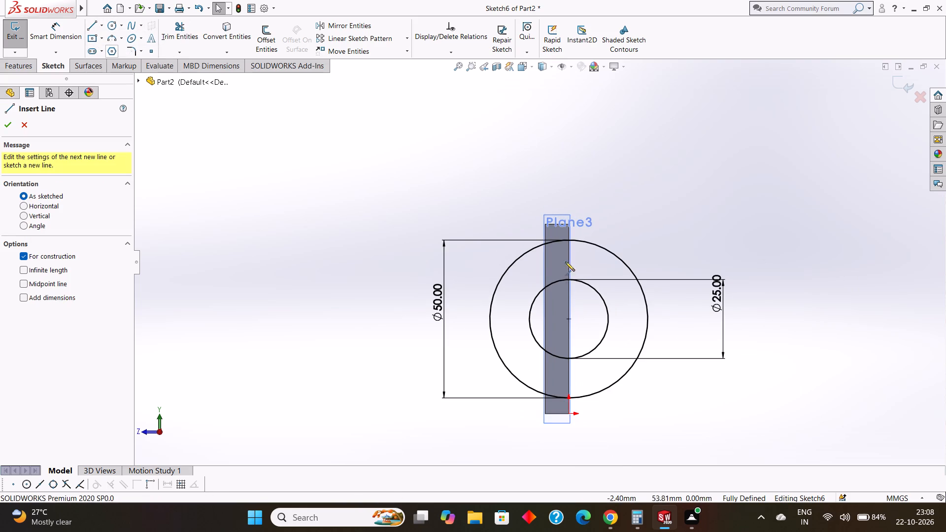
left_click(570, 318)
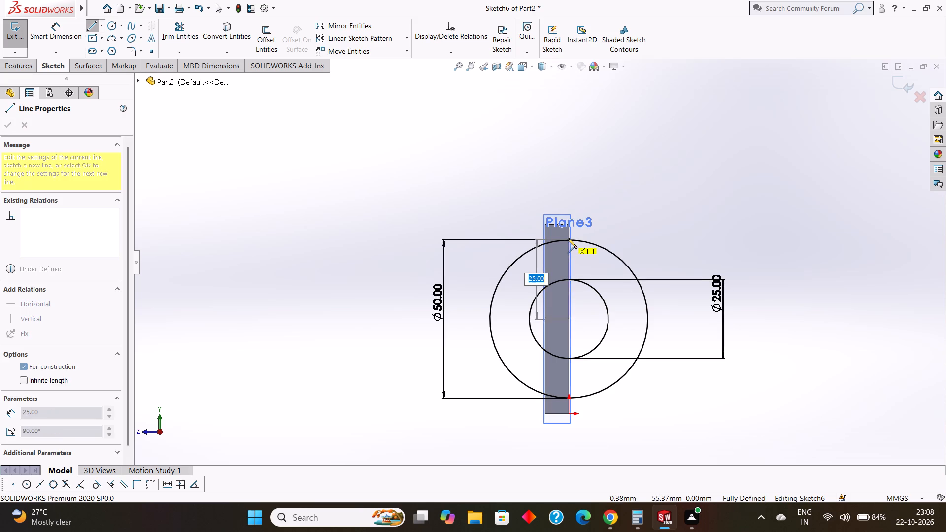
left_click(569, 239)
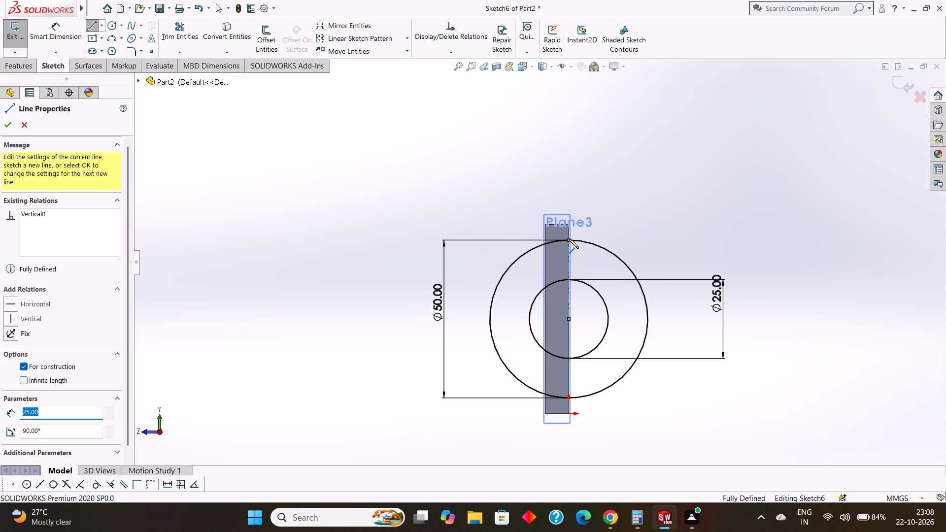
key("Escape")
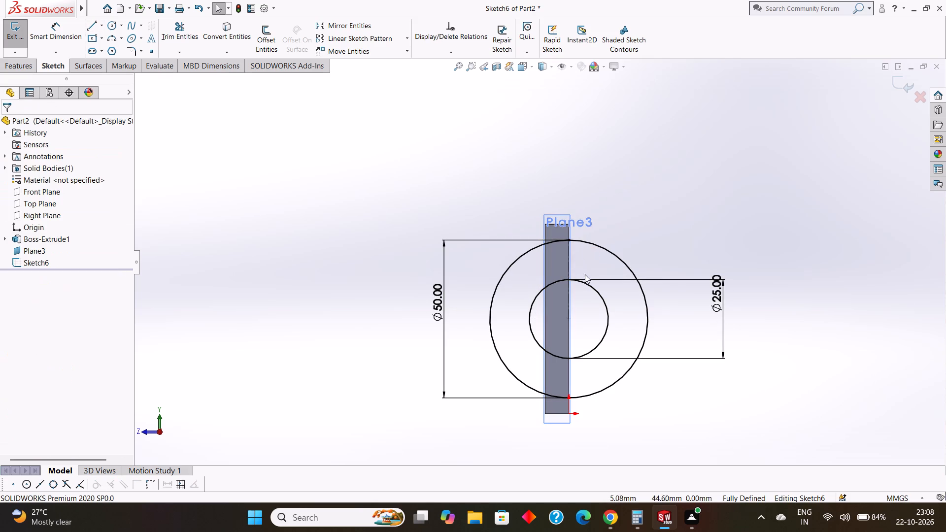
key("Escape")
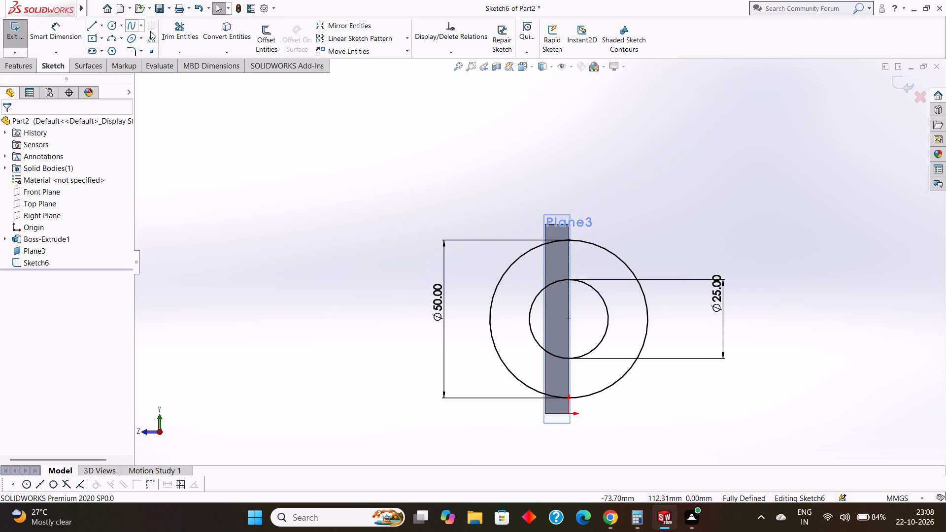
Trim away the construction line's segment between the inner and outer circles.
left_click(166, 32)
scroll(554, 246, "down", 4)
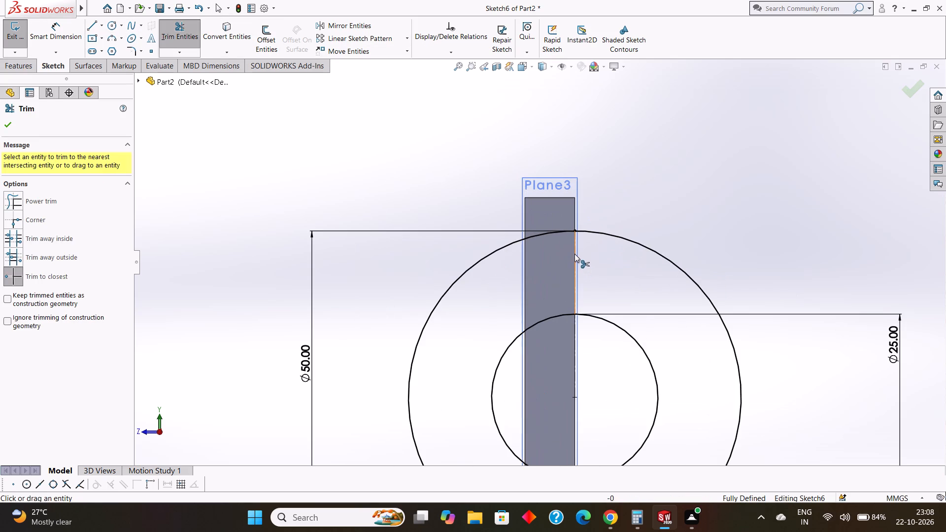
left_click(574, 254)
key("Escape")
Sketch a 60 mm solid vertical line along the plate's long edge from its upper corner down to the origin.
left_click(96, 29)
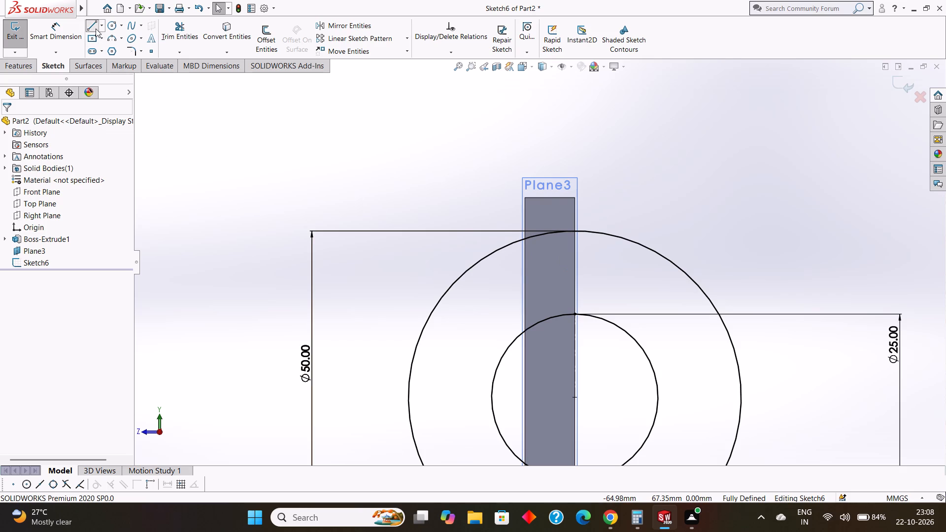
left_click(574, 197)
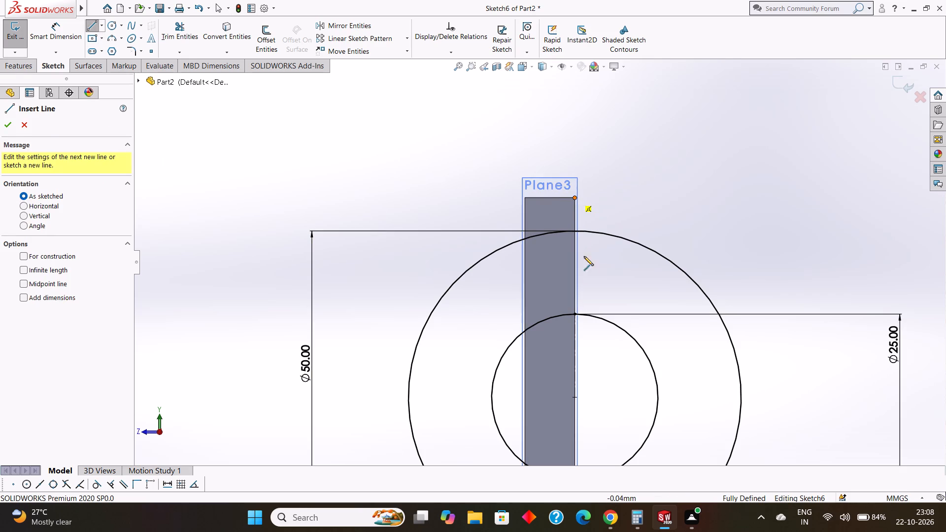
scroll(585, 319, "up", 3)
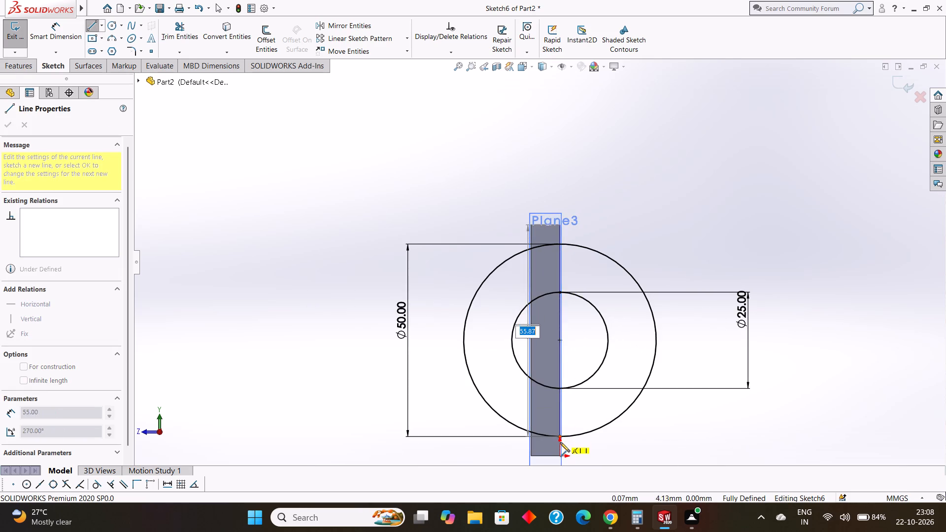
left_click(561, 455)
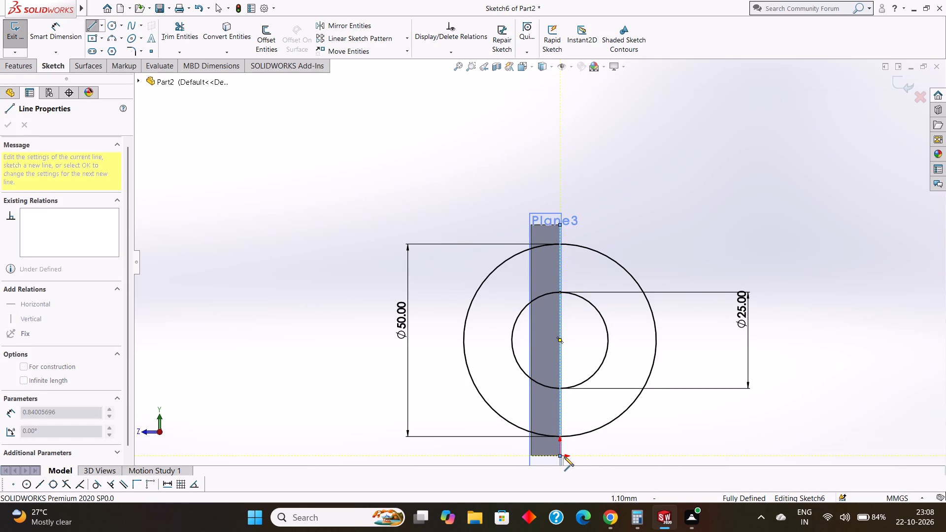
key("Escape")
key("Escape")
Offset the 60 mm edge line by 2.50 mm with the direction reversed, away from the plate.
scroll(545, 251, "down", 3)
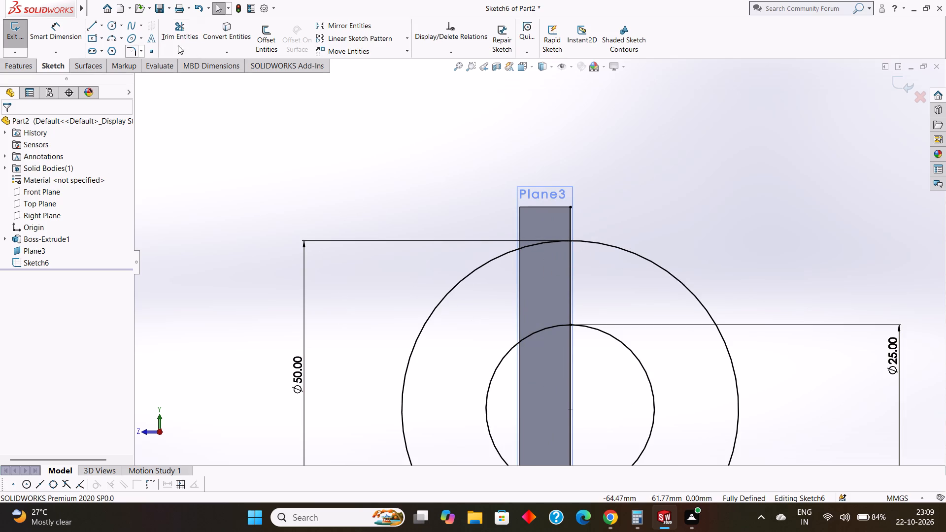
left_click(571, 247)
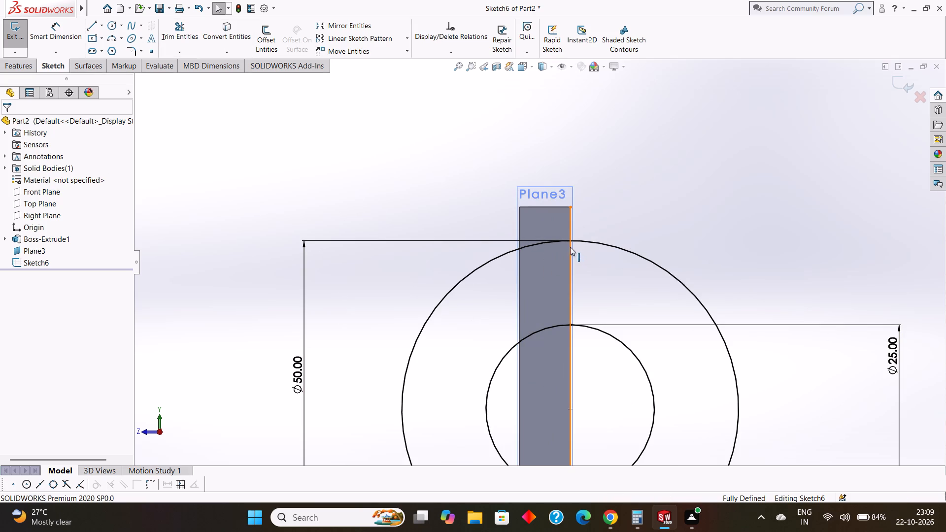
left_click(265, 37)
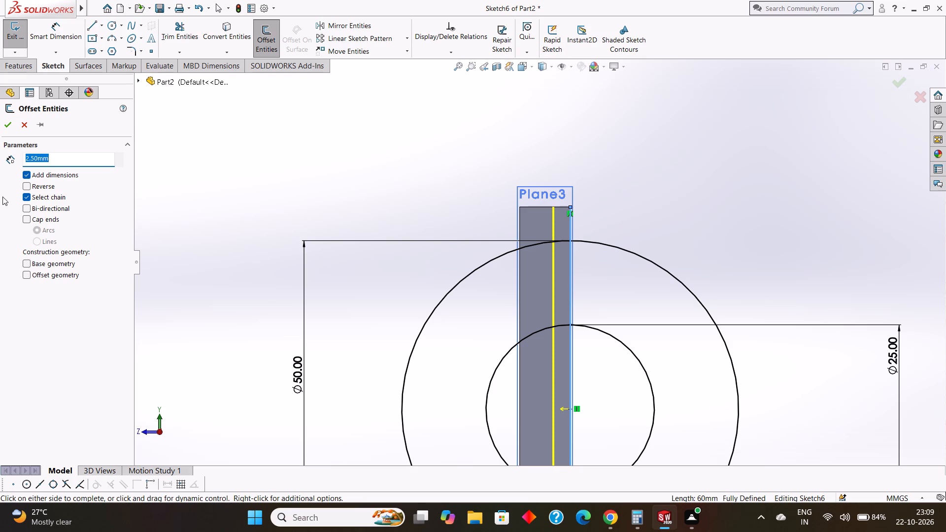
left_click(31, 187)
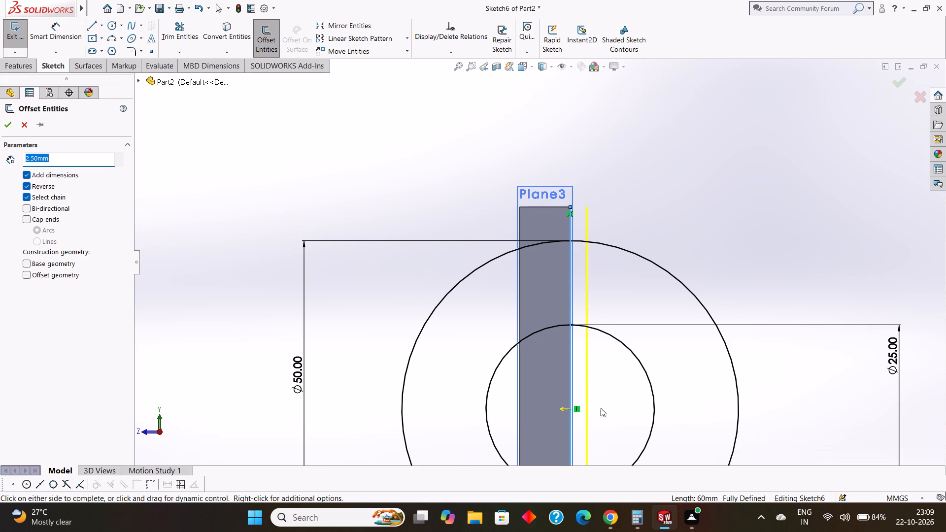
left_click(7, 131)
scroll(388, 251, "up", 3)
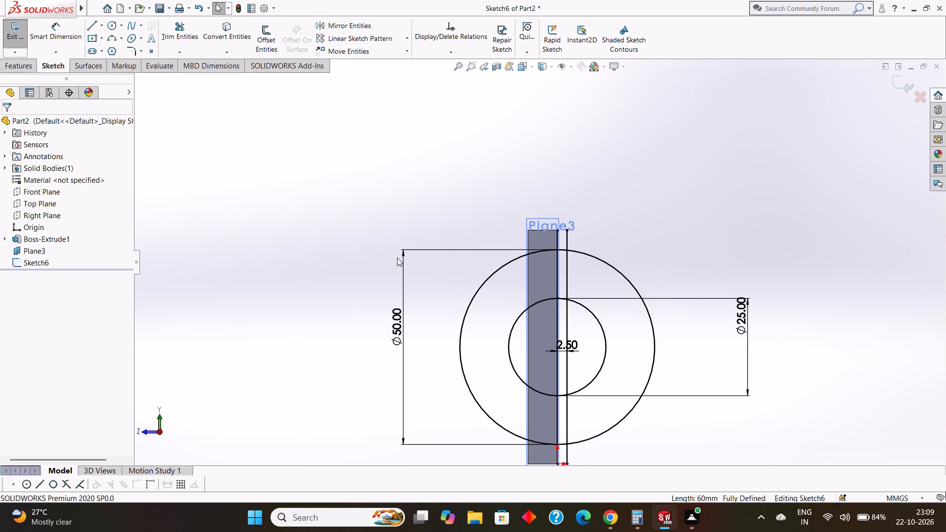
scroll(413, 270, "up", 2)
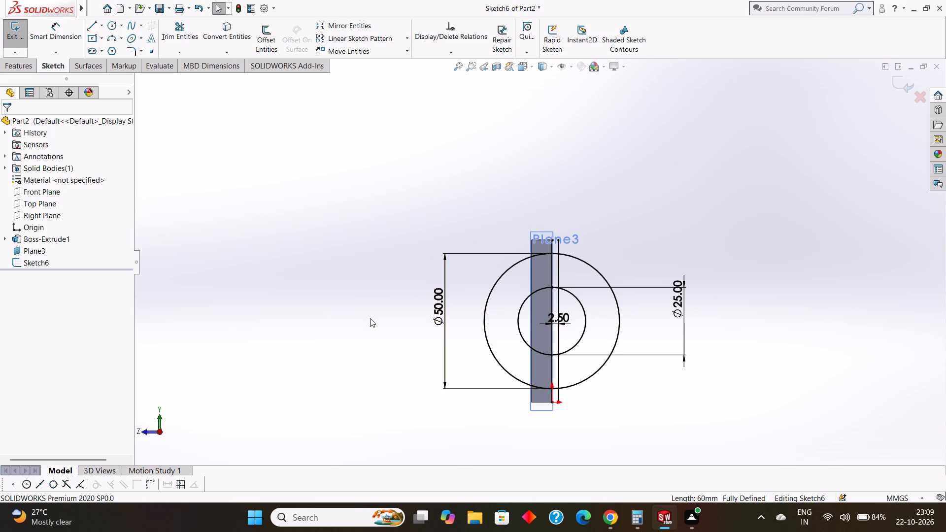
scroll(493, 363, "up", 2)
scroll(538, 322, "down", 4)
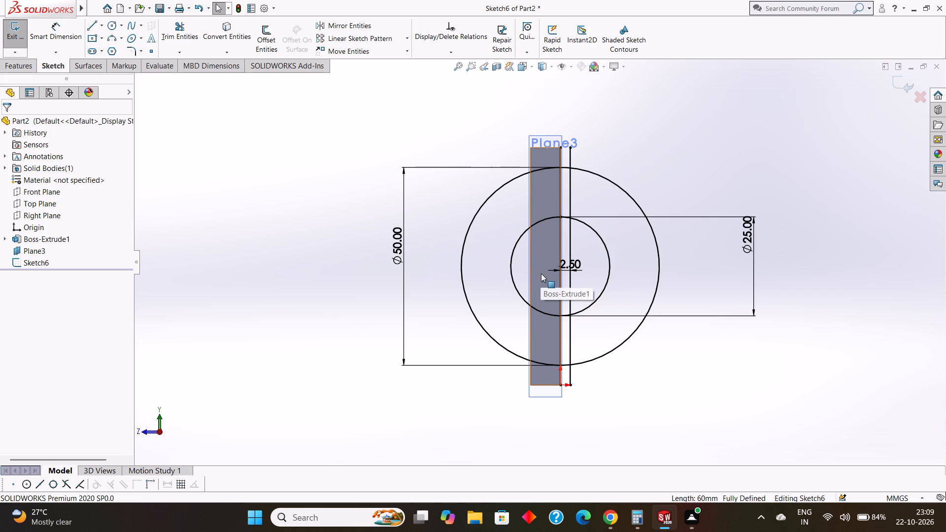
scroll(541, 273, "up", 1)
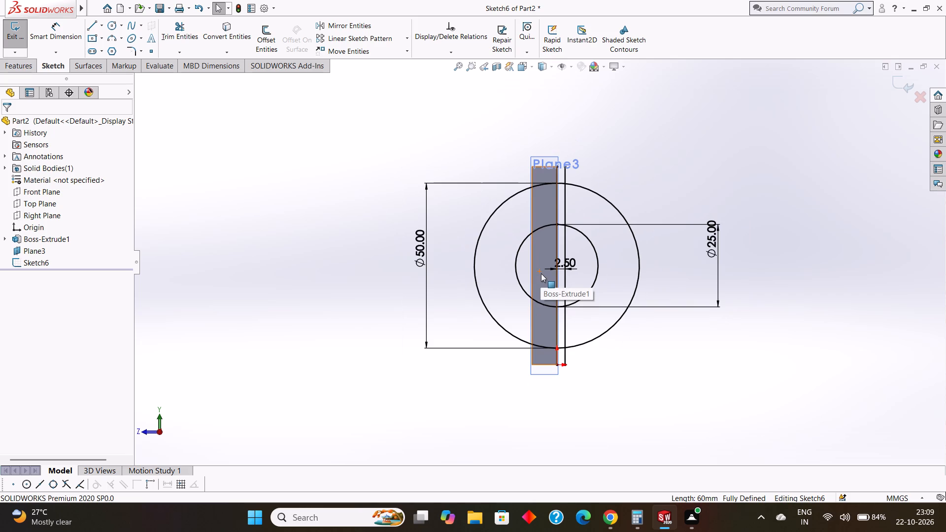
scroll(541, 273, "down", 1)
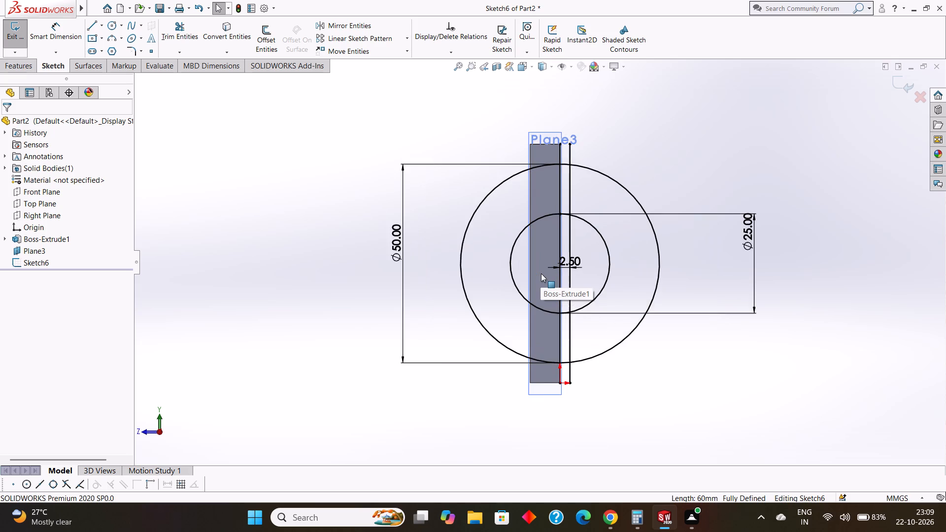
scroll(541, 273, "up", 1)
Delete the 50 mm circle, the 25 mm circle and the offset line from the sketch.
middle_click_drag(651, 290, 617, 277)
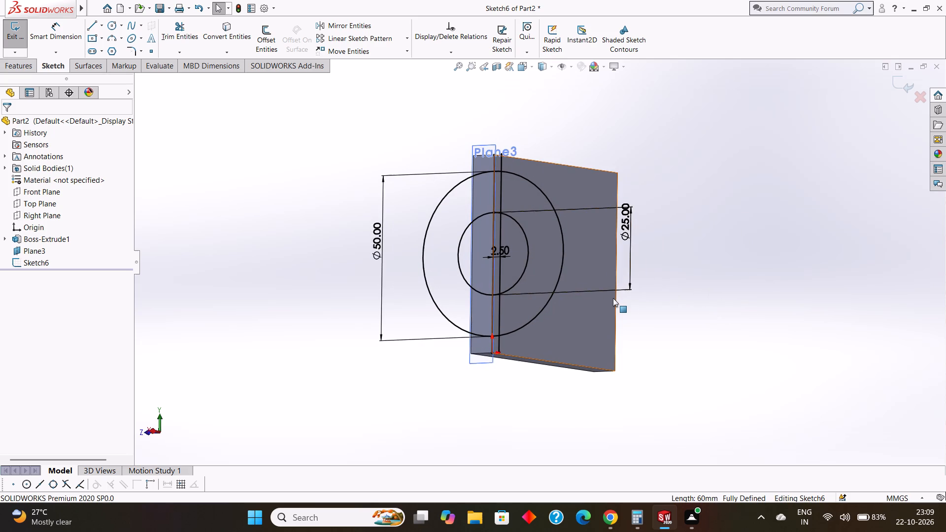
middle_click_drag(608, 295, 591, 269)
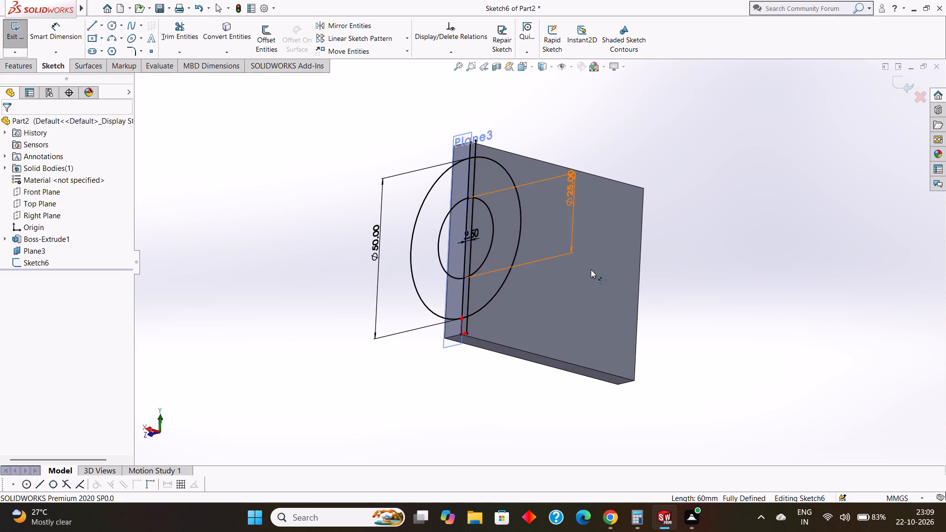
middle_click_drag(591, 269, 585, 253)
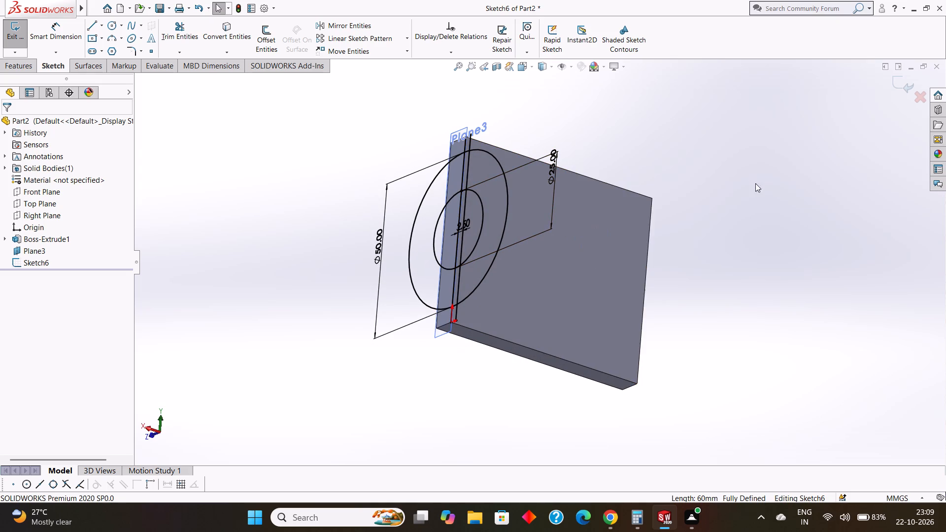
right_click(484, 151)
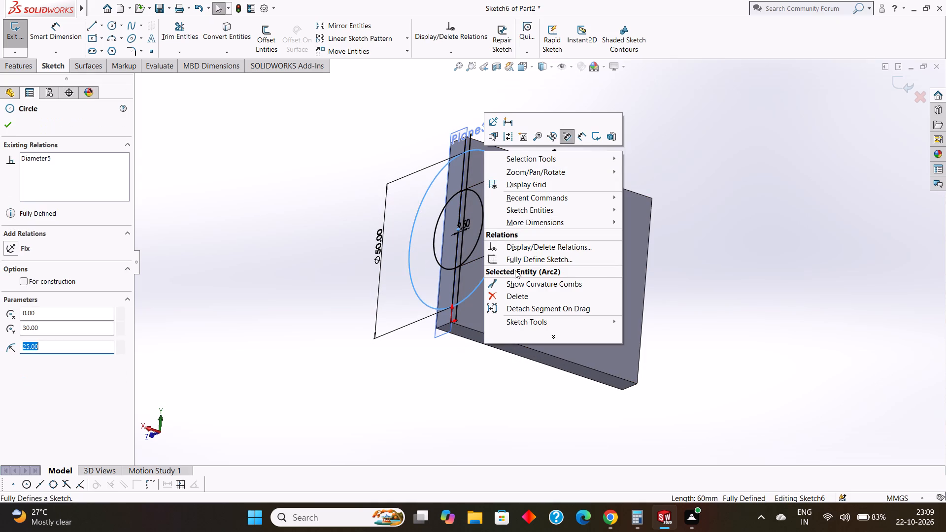
left_click(521, 295)
left_click(413, 257)
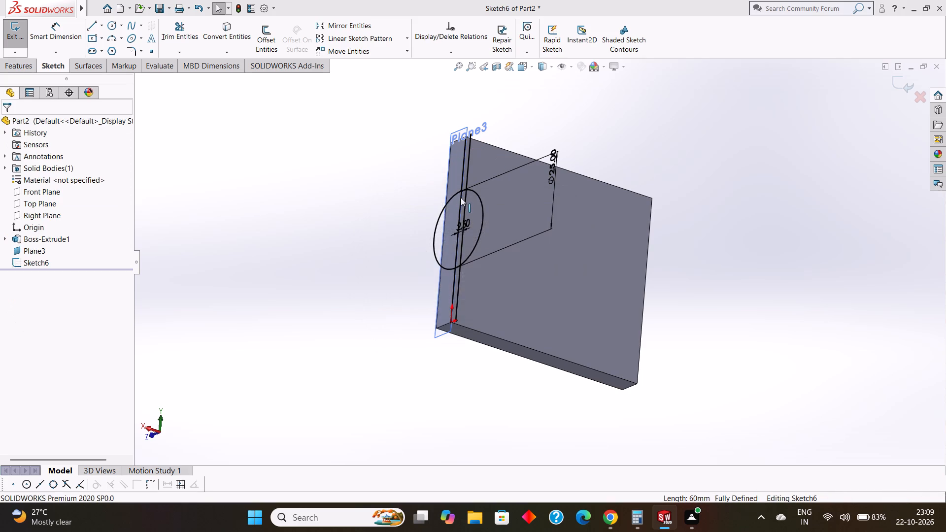
right_click(475, 195)
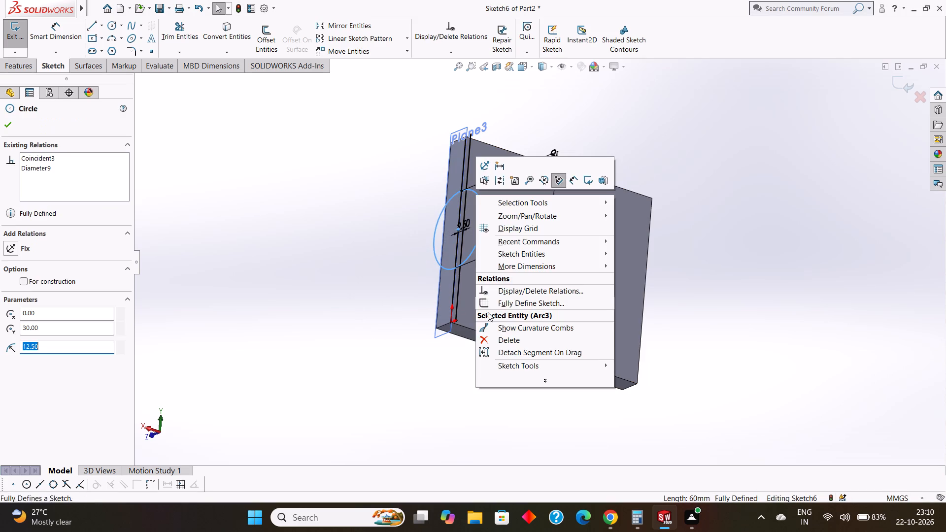
left_click(497, 342)
left_click(419, 256)
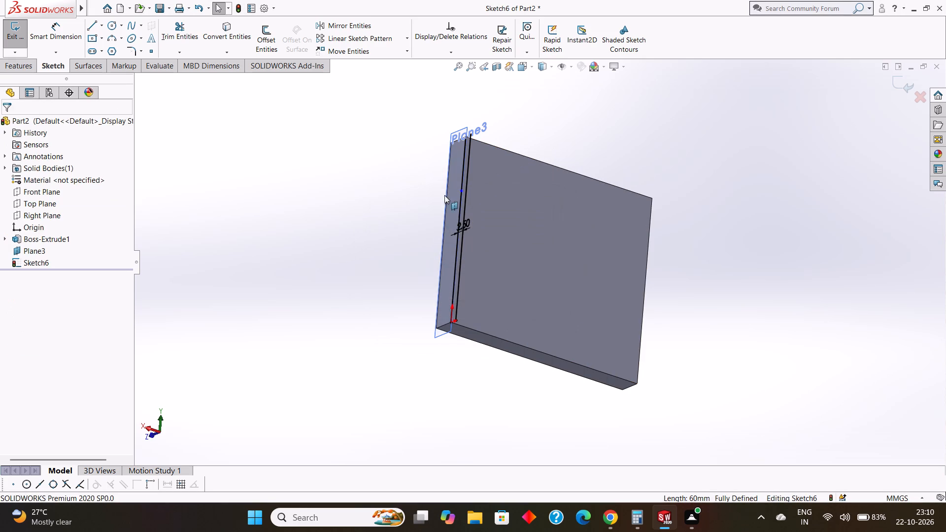
right_click(470, 154)
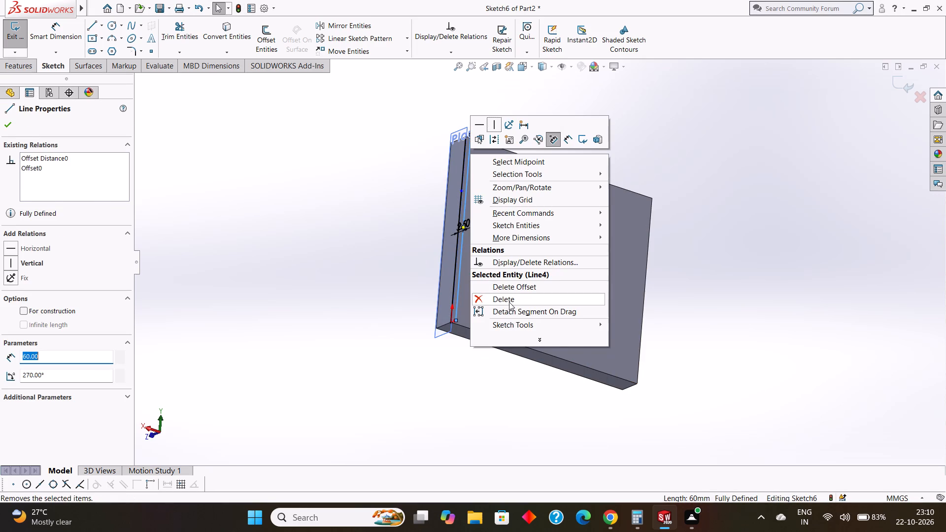
left_click(509, 301)
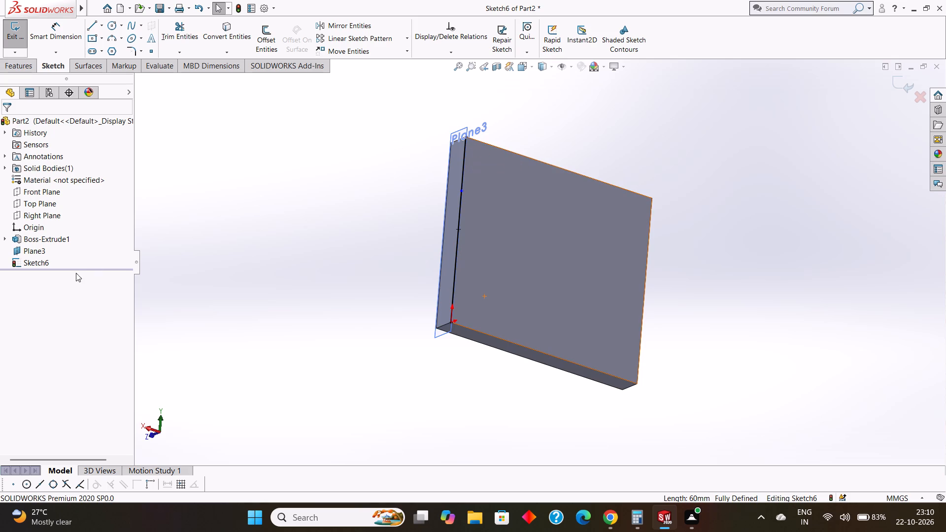
Exit the sketch on Plane3 and delete Sketch6 from the model.
left_click(42, 265)
left_click(20, 291)
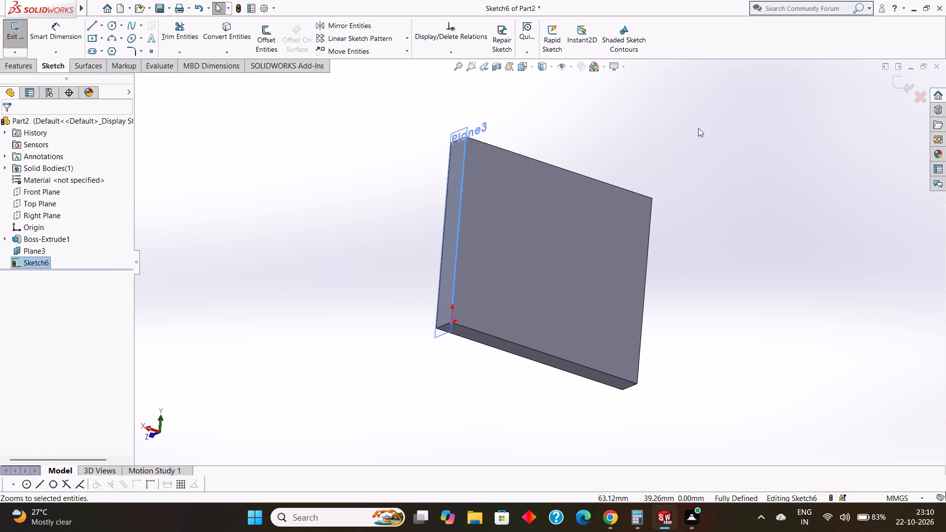
left_click(895, 87)
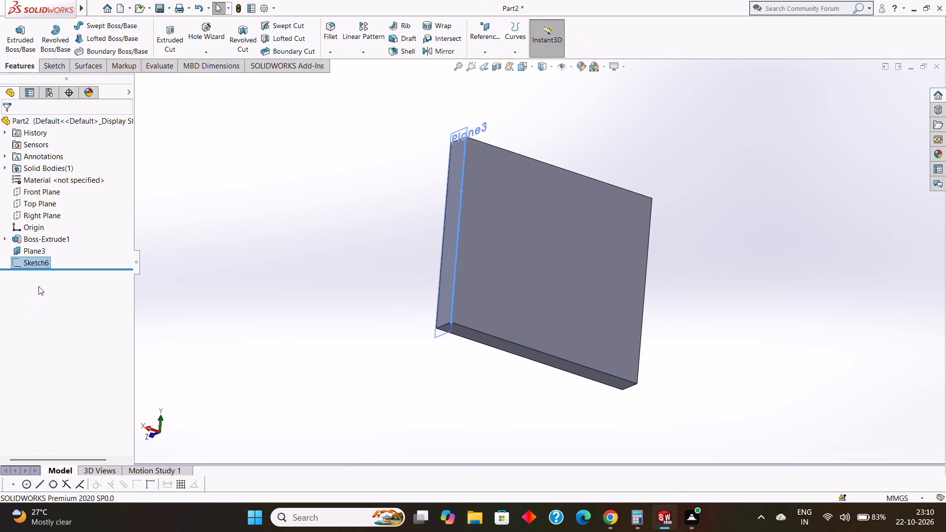
key("Escape")
left_click(39, 266)
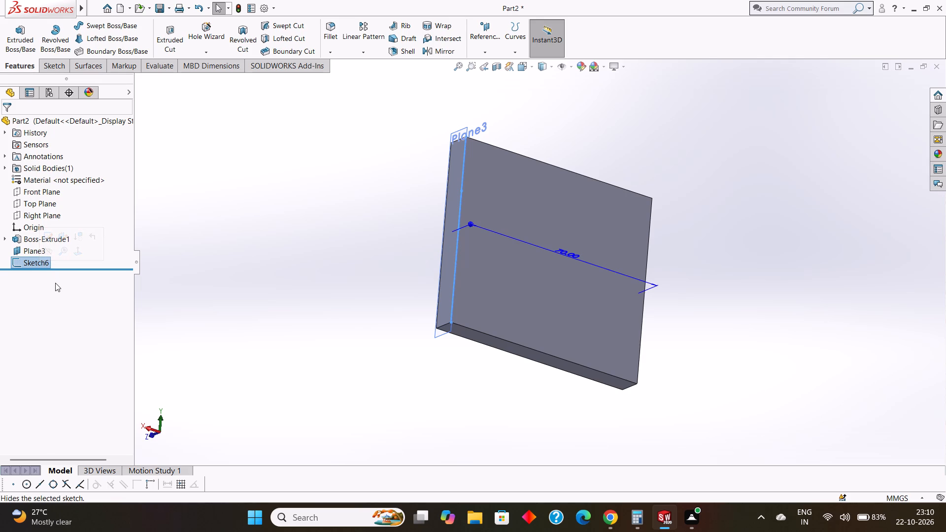
left_click(46, 285)
right_click(36, 263)
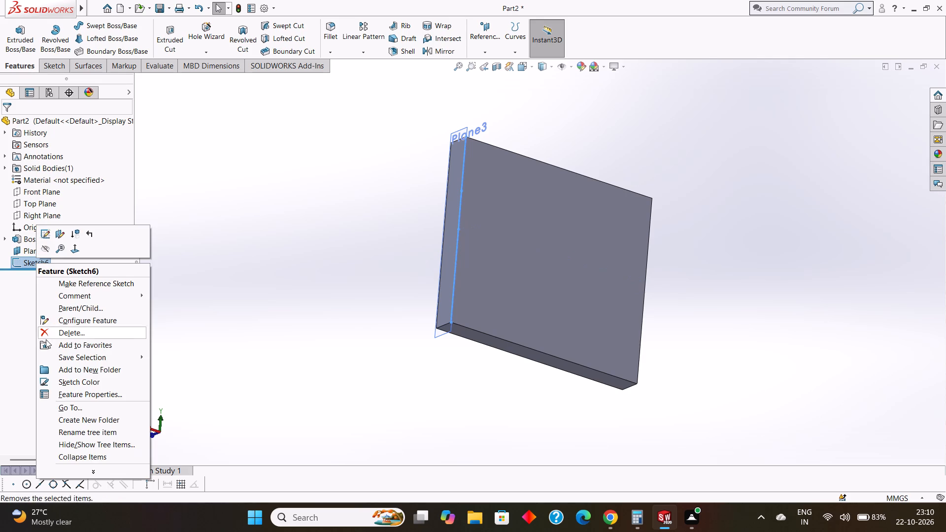
left_click(55, 333)
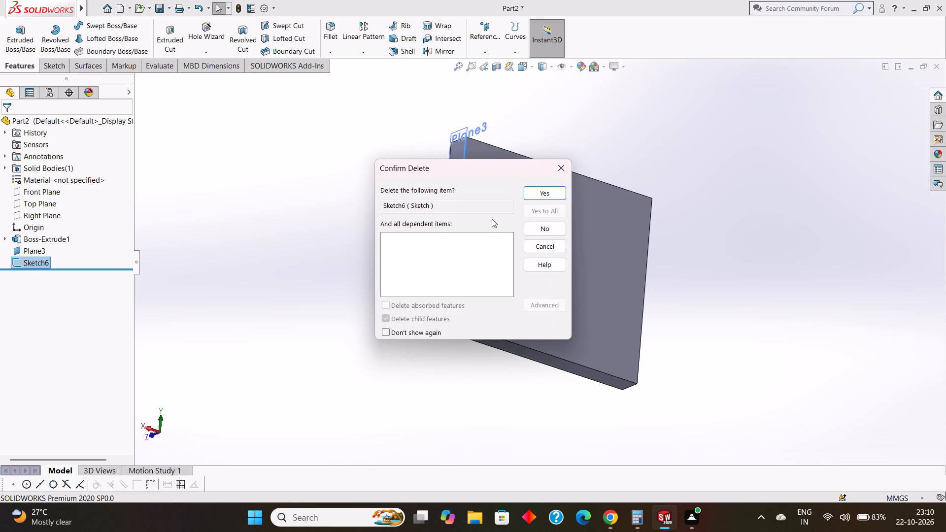
left_click(545, 195)
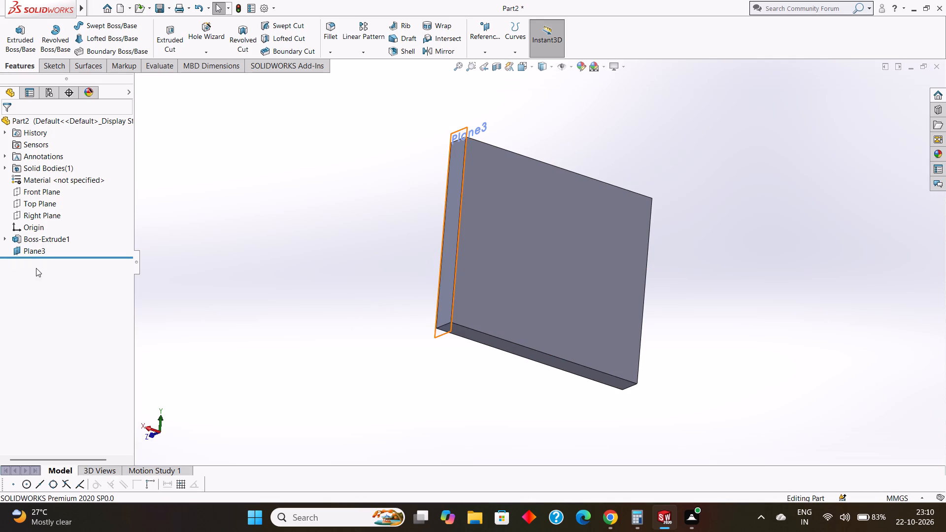
Delete the reference plane Plane3 from the model.
left_click(29, 253)
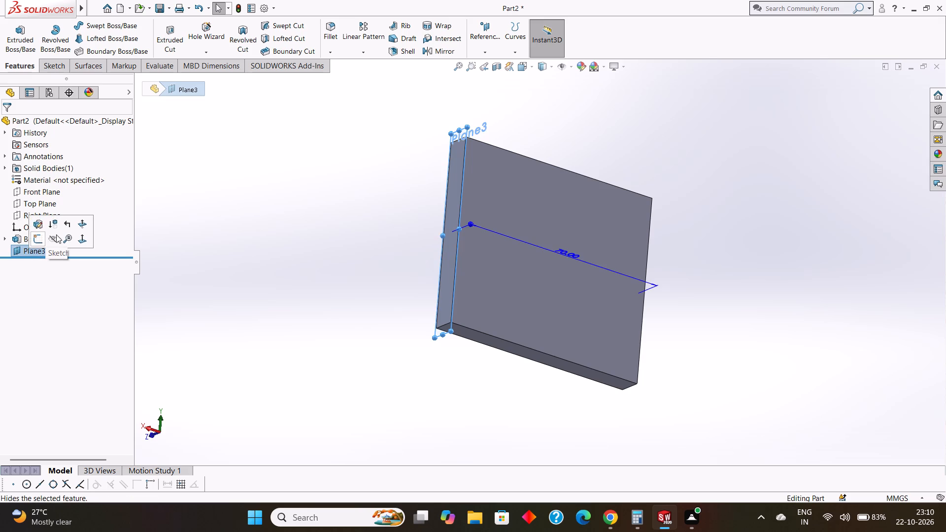
left_click(35, 252)
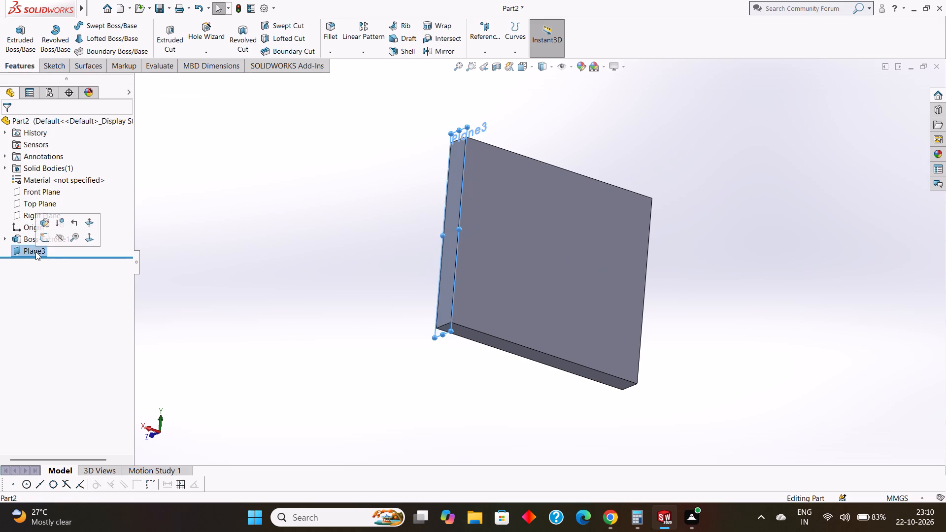
left_click(32, 274)
left_click(9, 271)
right_click(26, 253)
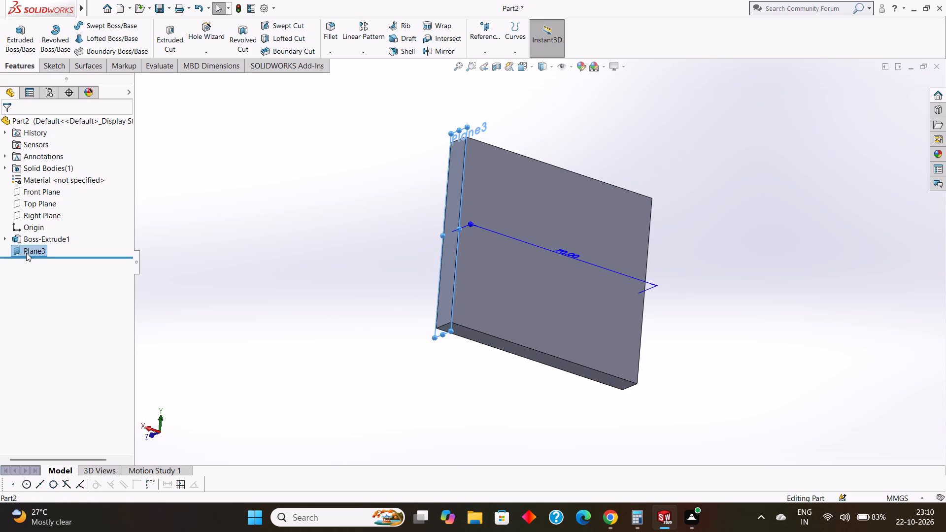
left_click(41, 347)
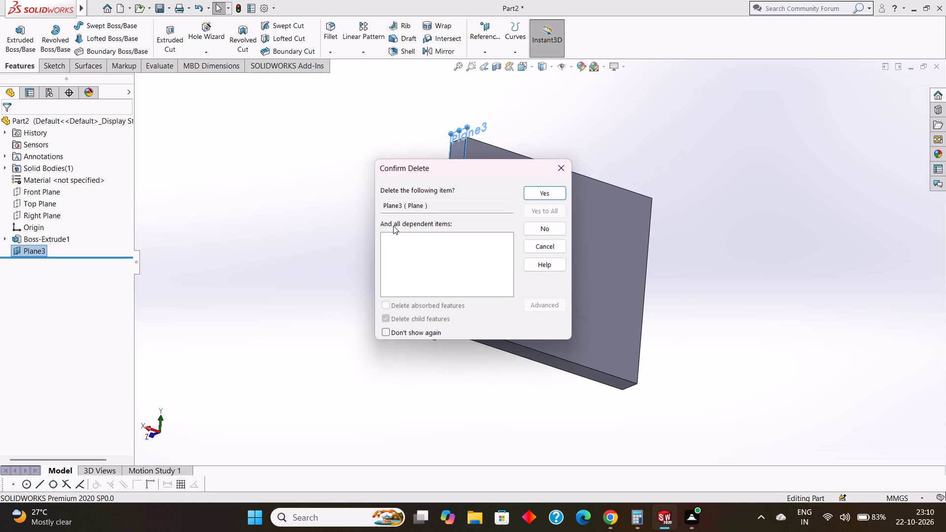
left_click(536, 194)
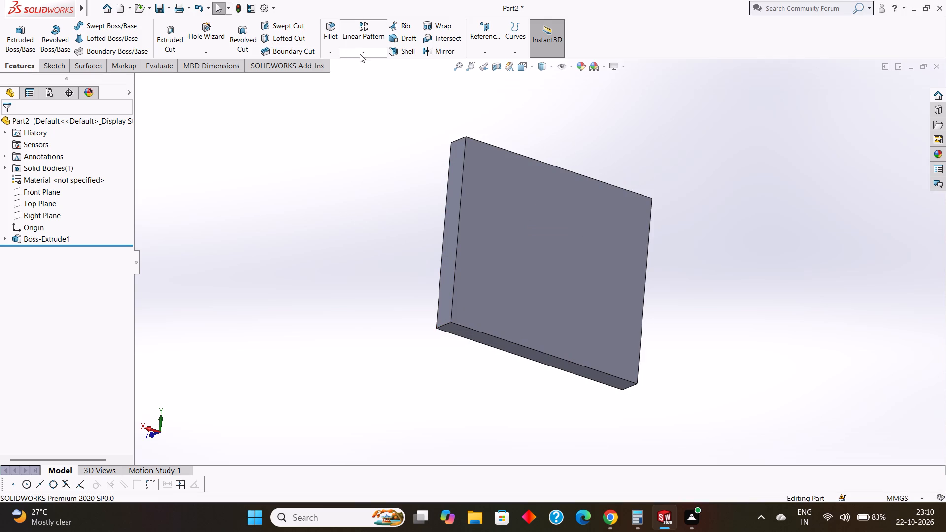
Create a reference plane parallel to the Top Plane, offset 30 mm upward through the plate.
left_click(474, 52)
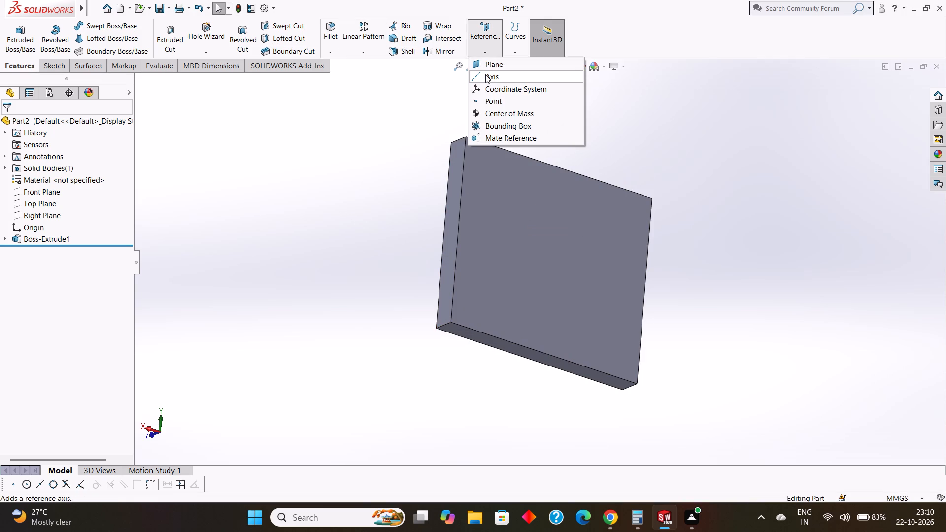
left_click(494, 65)
middle_click_drag(415, 211, 405, 182)
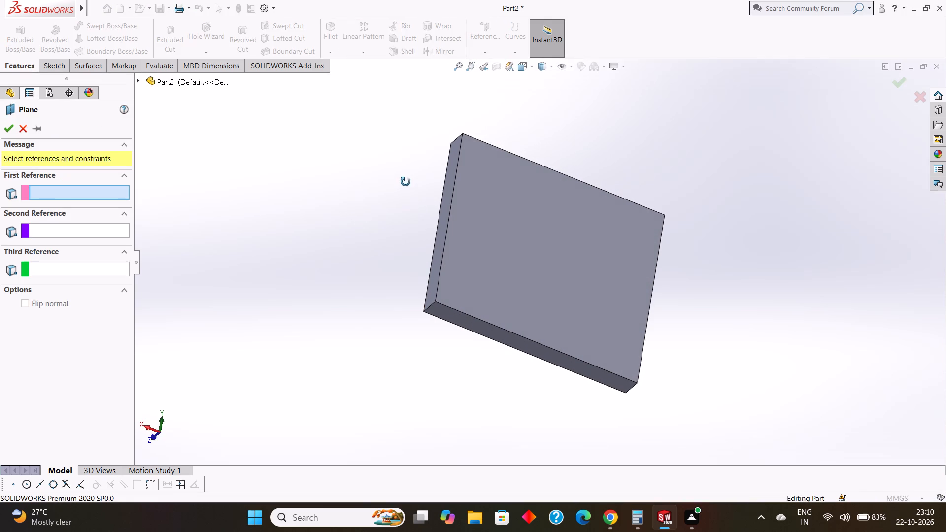
middle_click_drag(405, 182, 405, 180)
left_click(139, 77)
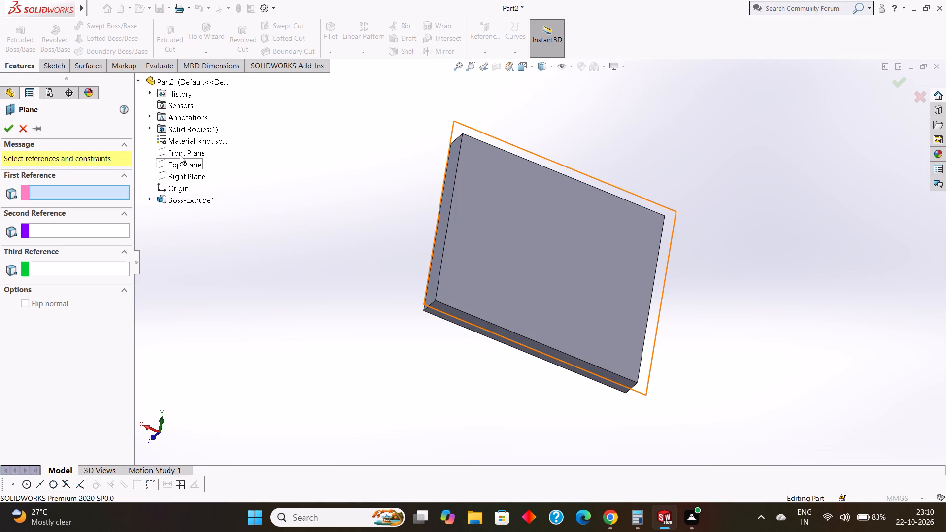
left_click(182, 165)
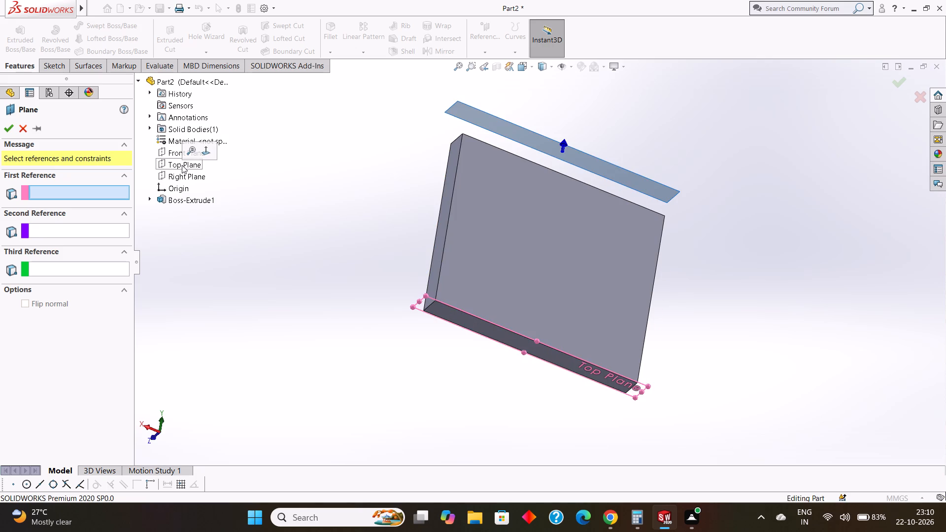
middle_click_drag(335, 210, 319, 166)
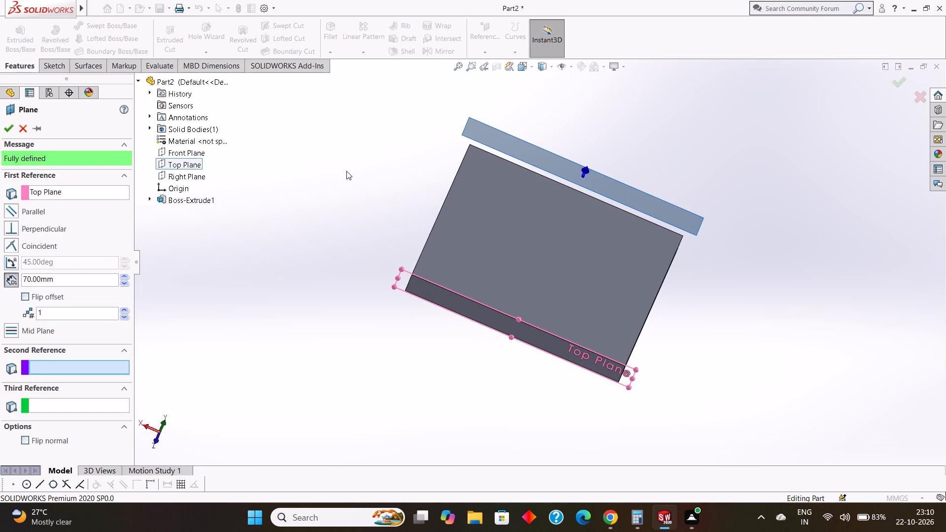
left_click(57, 282)
left_click_drag(78, 280, 0, 283)
middle_click_drag(278, 257, 285, 279)
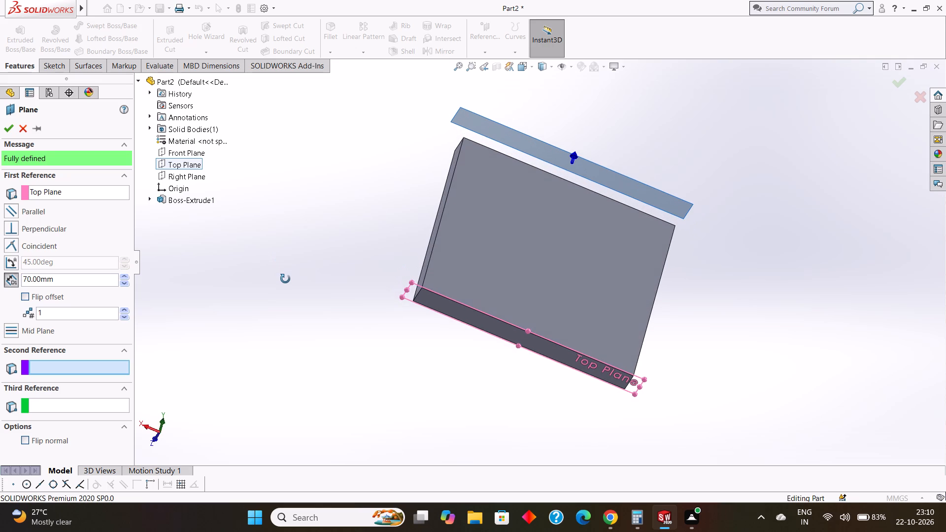
middle_click_drag(285, 279, 283, 269)
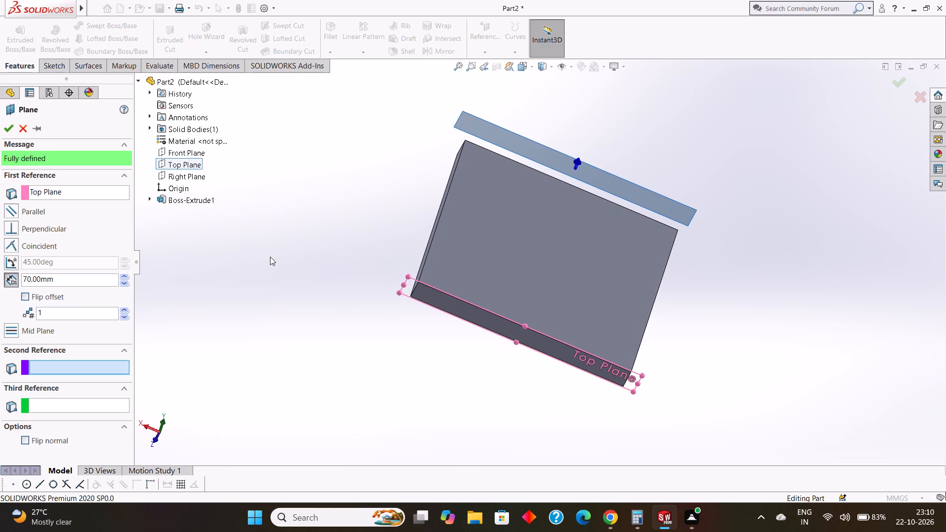
type("30")
key("Return")
left_click(68, 279)
left_click_drag(71, 281, 36, 282)
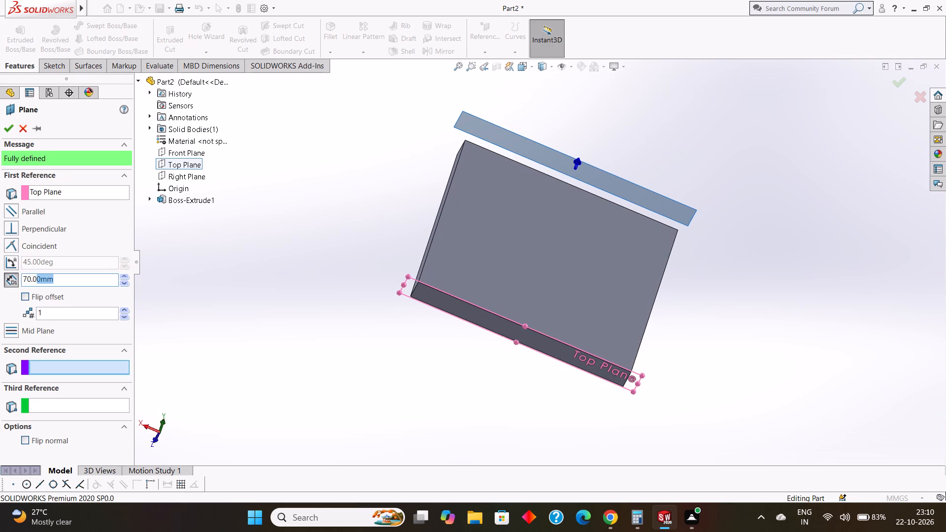
left_click_drag(36, 282, 12, 278)
type("30")
key("Return")
left_click(10, 135)
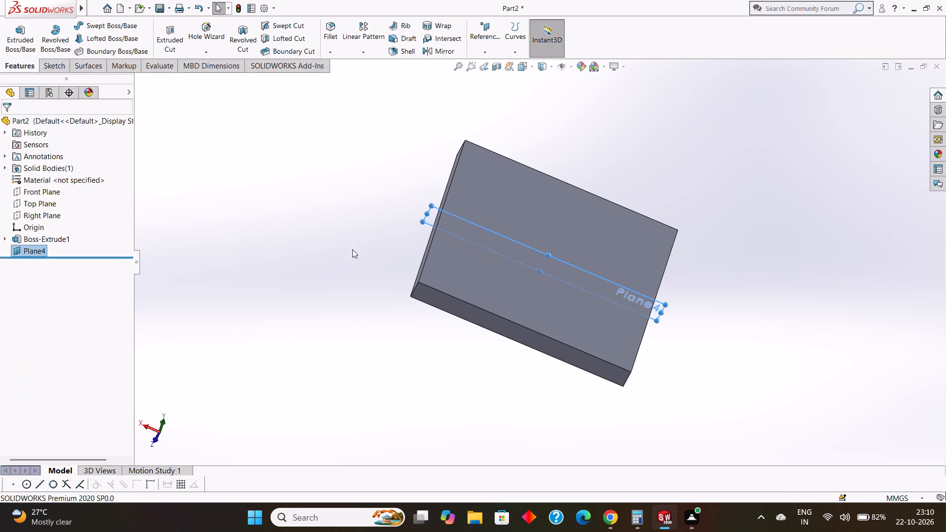
Start a sketch on the plane 30 mm above the Top Plane and view it face-on.
scroll(448, 232, "up", 1)
scroll(395, 214, "down", 4)
scroll(557, 260, "down", 4)
left_click(544, 216)
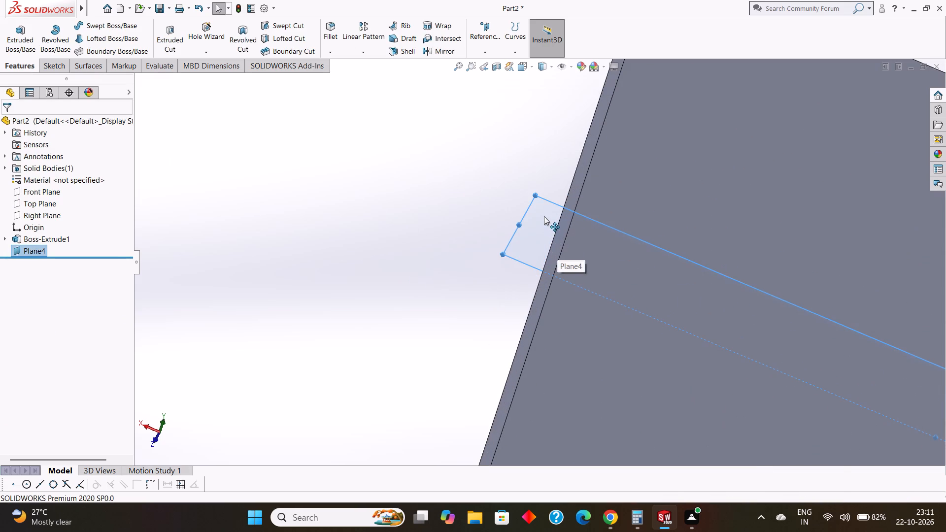
left_click(587, 189)
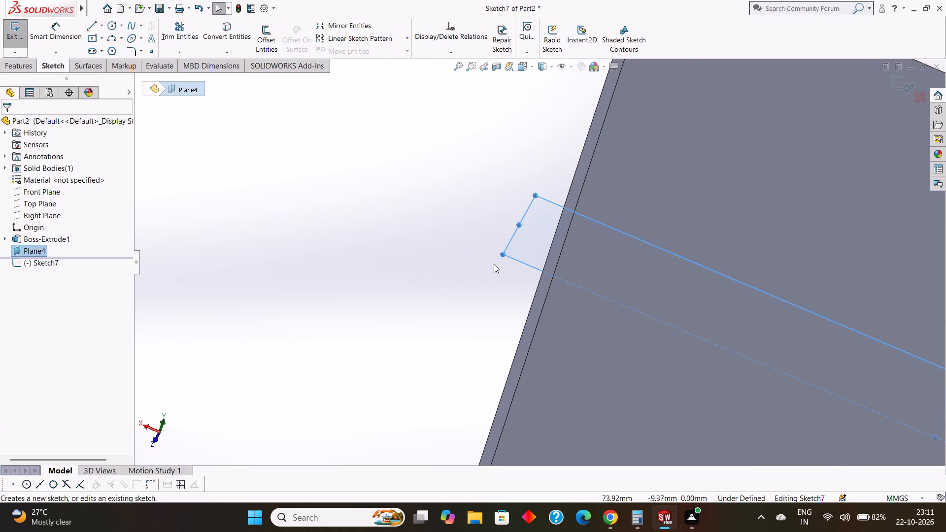
key("ctrl+8")
scroll(377, 255, "down", 4)
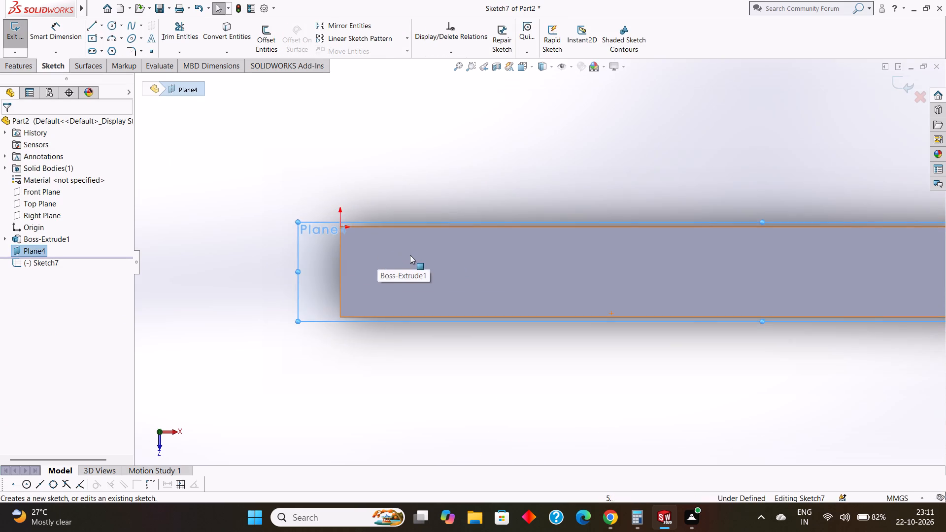
scroll(412, 256, "up", 3)
scroll(421, 239, "down", 2)
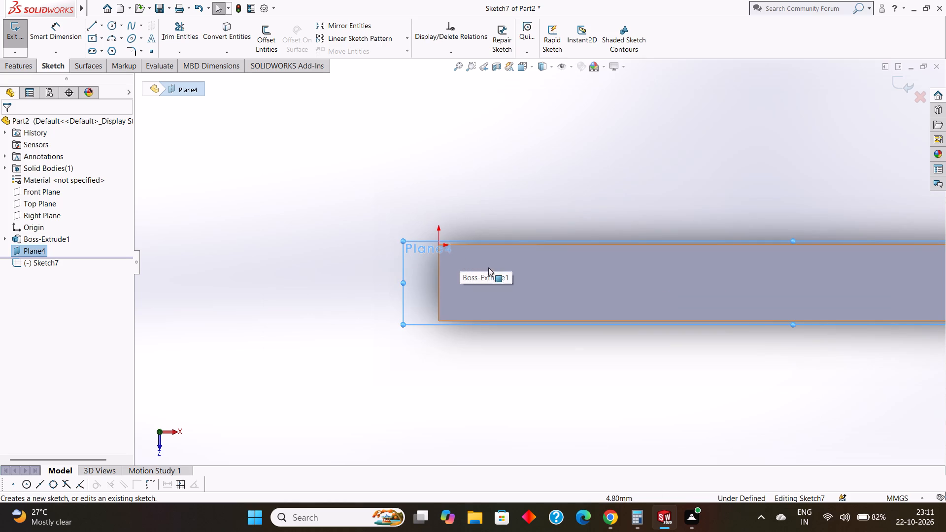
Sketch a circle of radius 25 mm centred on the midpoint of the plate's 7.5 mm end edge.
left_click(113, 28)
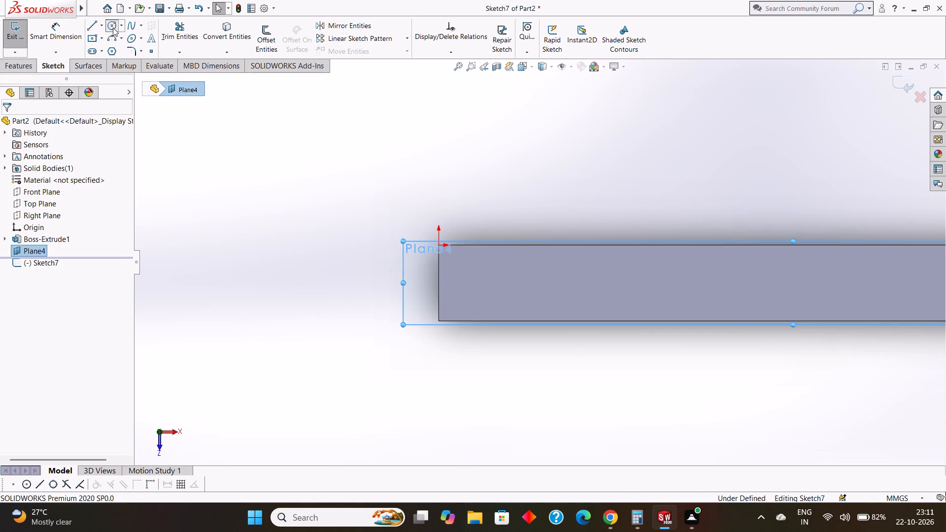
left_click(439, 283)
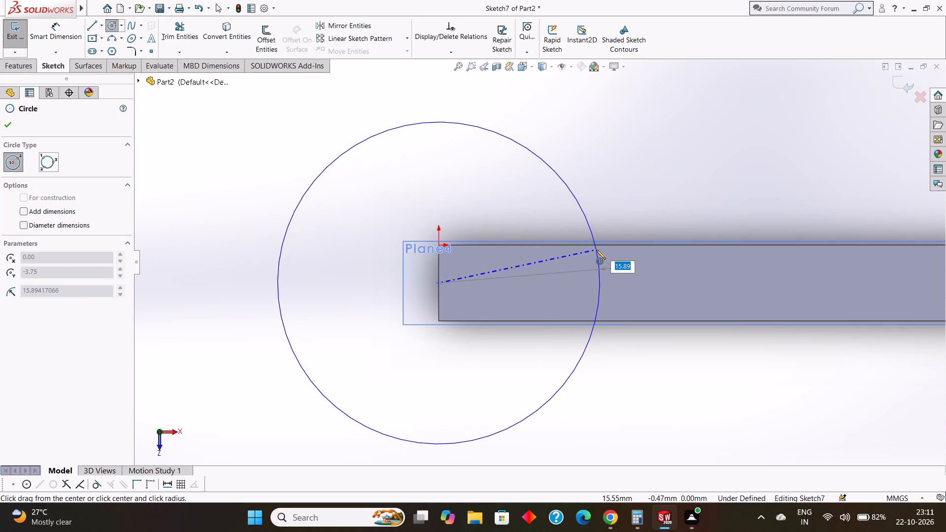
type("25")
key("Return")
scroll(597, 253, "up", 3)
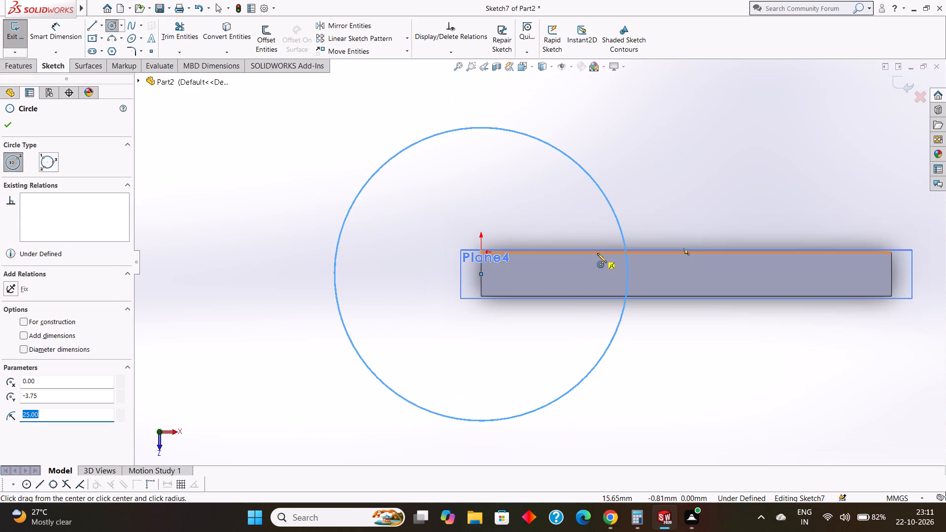
Sketch a concentric inner circle of radius 12.50 mm around the same centre point.
left_click_drag(480, 273, 568, 296)
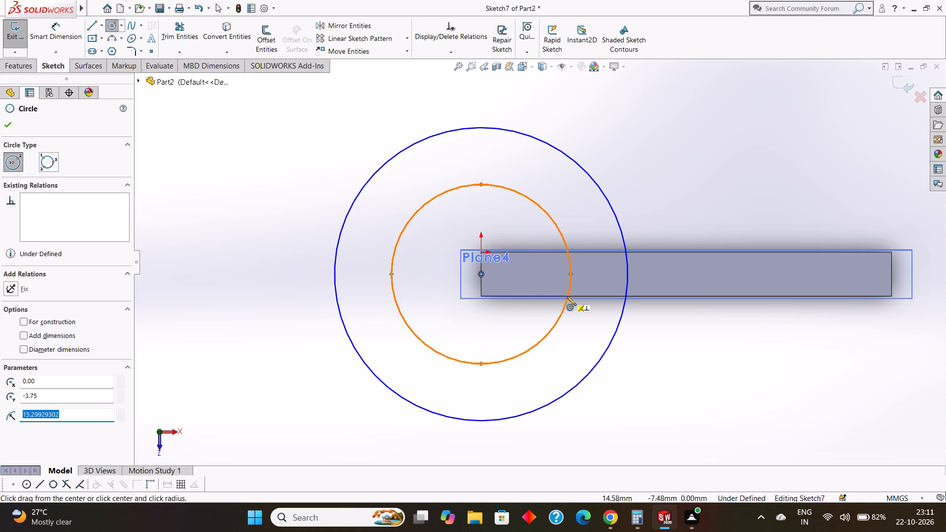
type("12.50")
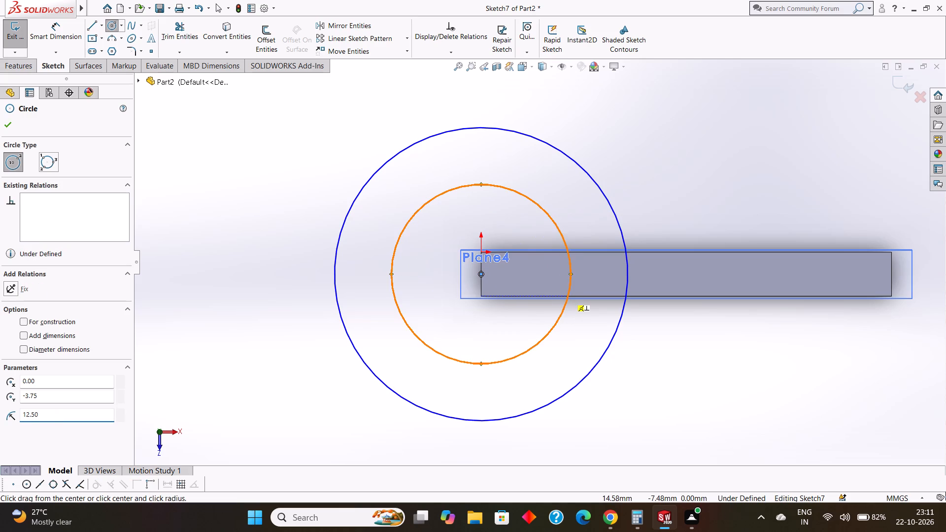
key("Return")
left_click(9, 124)
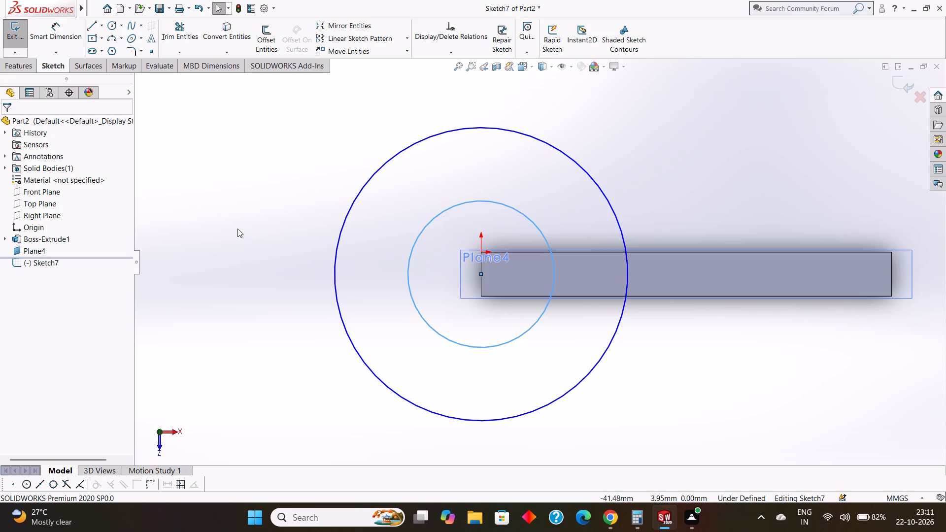
key("Escape")
key("Escape")
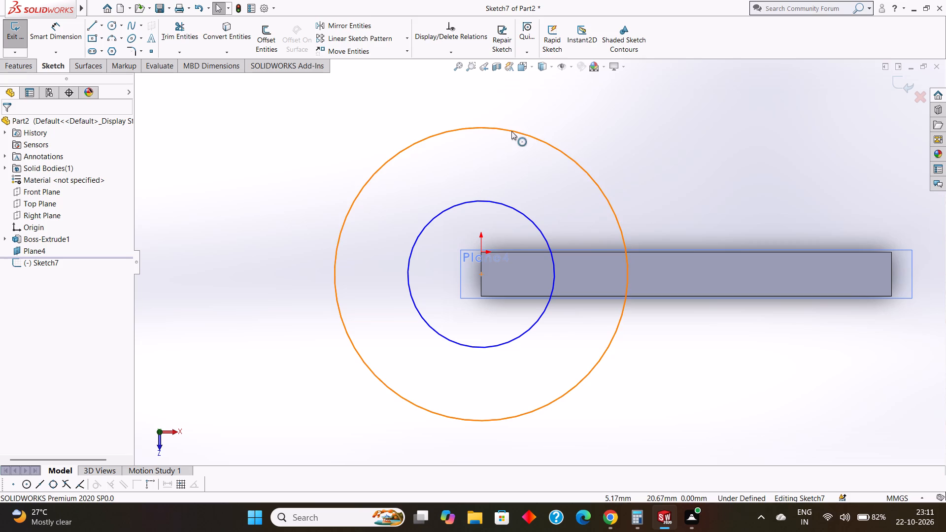
Delete the outer and inner concentric circles centred on the midpoint of the plate's end edge.
right_click(511, 131)
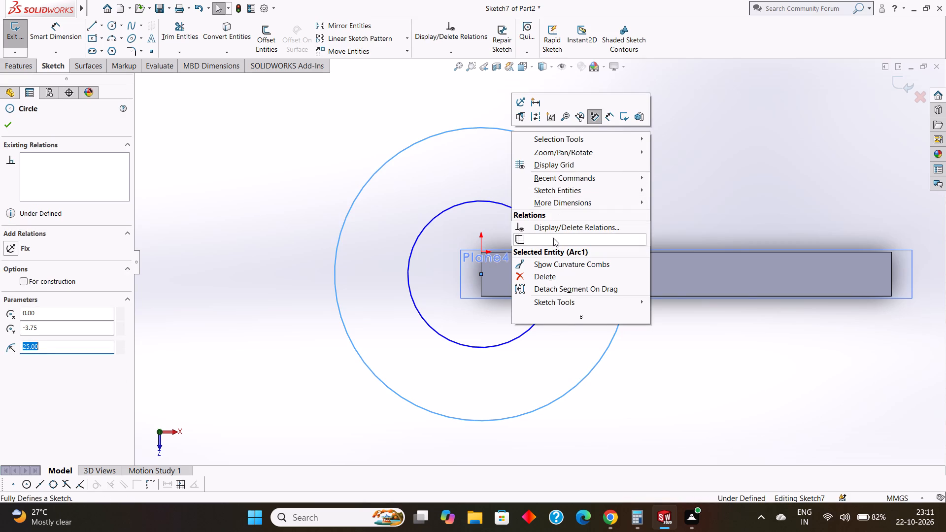
left_click(548, 276)
right_click(470, 203)
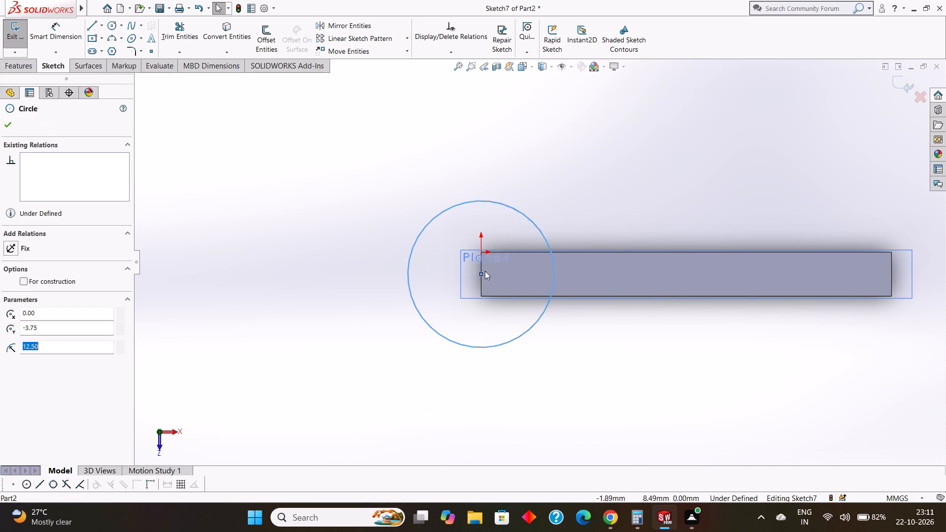
left_click(502, 345)
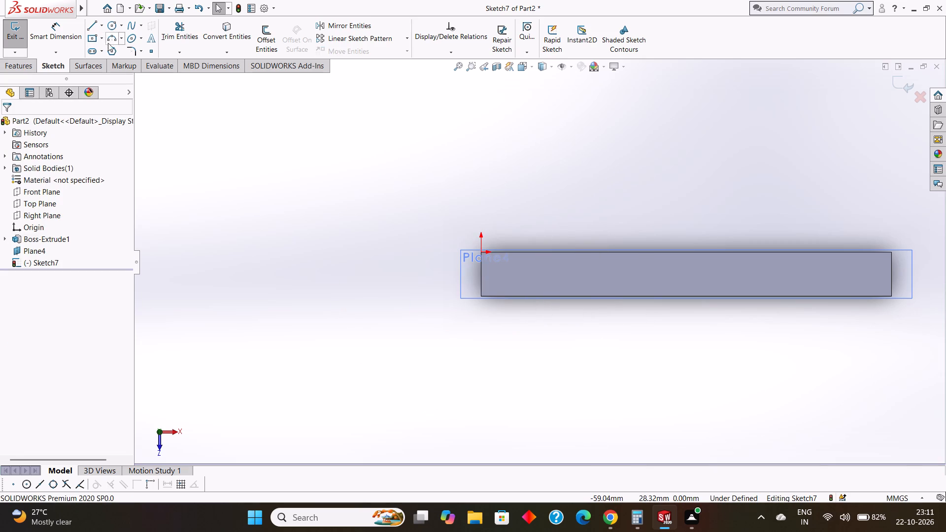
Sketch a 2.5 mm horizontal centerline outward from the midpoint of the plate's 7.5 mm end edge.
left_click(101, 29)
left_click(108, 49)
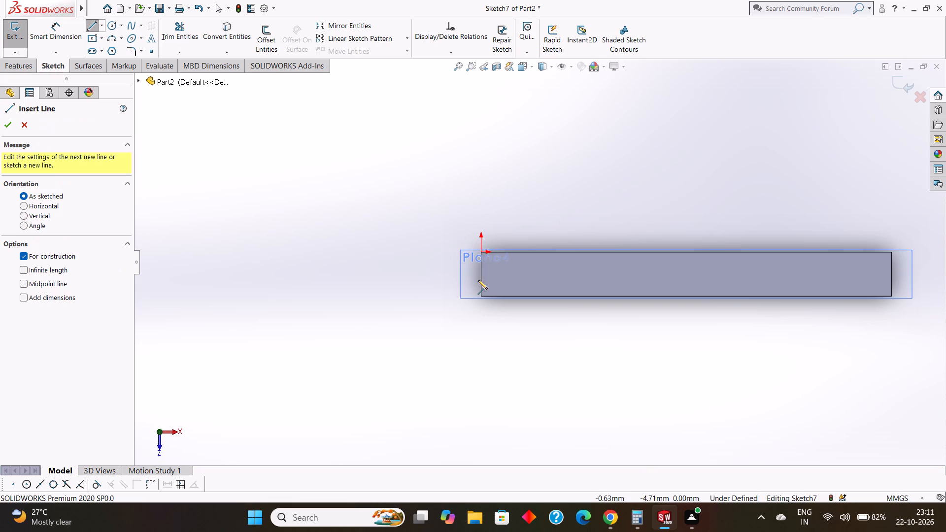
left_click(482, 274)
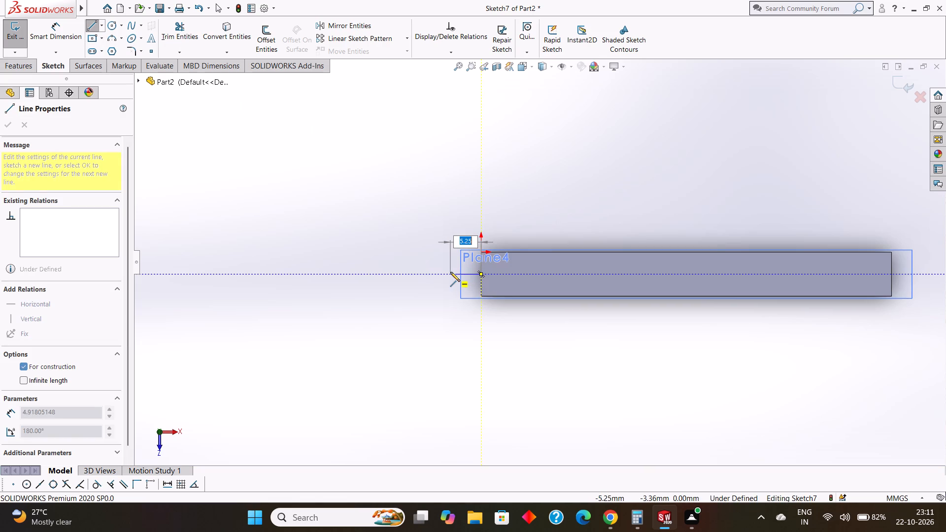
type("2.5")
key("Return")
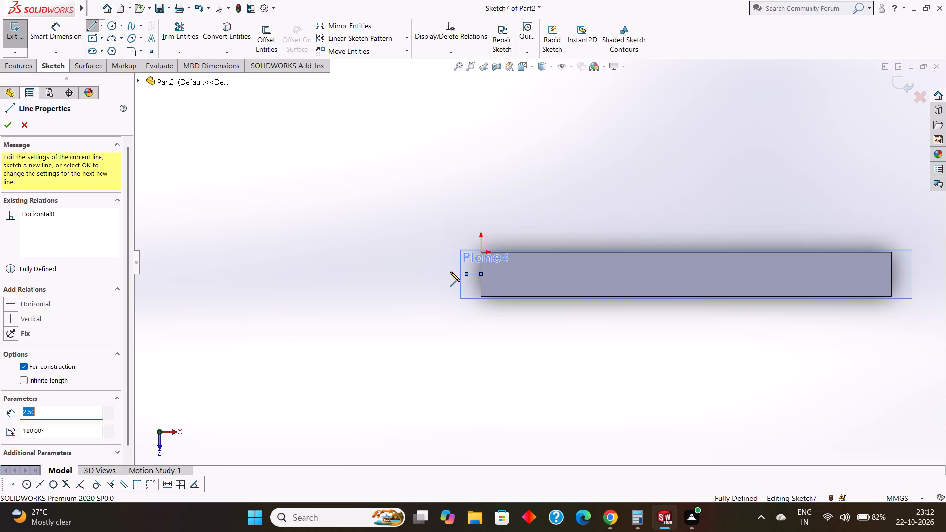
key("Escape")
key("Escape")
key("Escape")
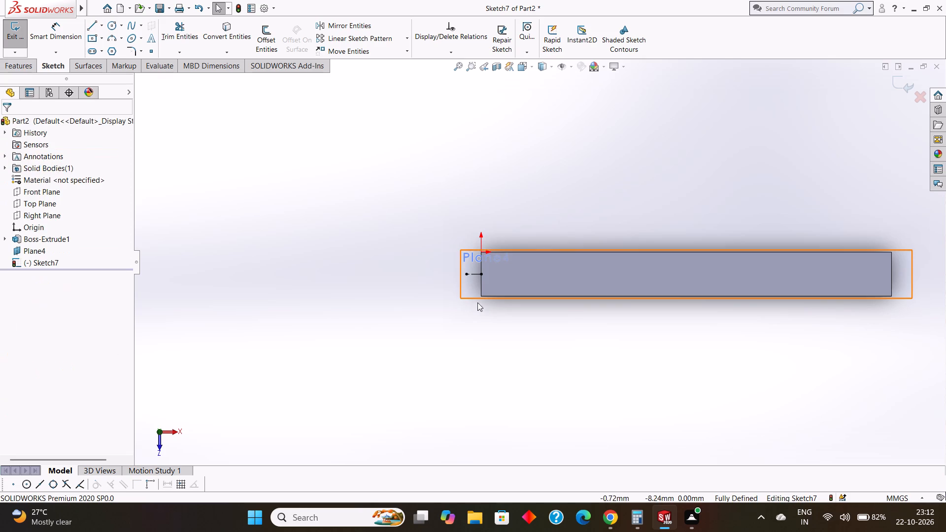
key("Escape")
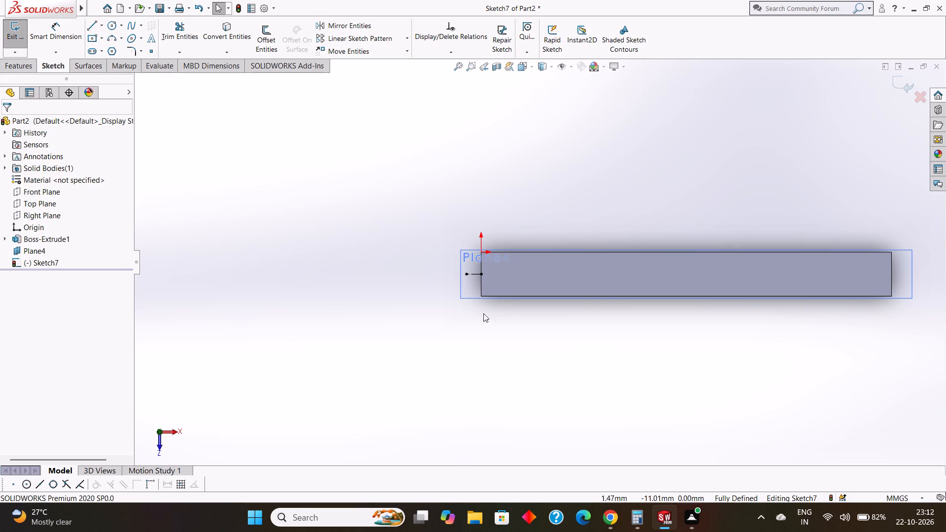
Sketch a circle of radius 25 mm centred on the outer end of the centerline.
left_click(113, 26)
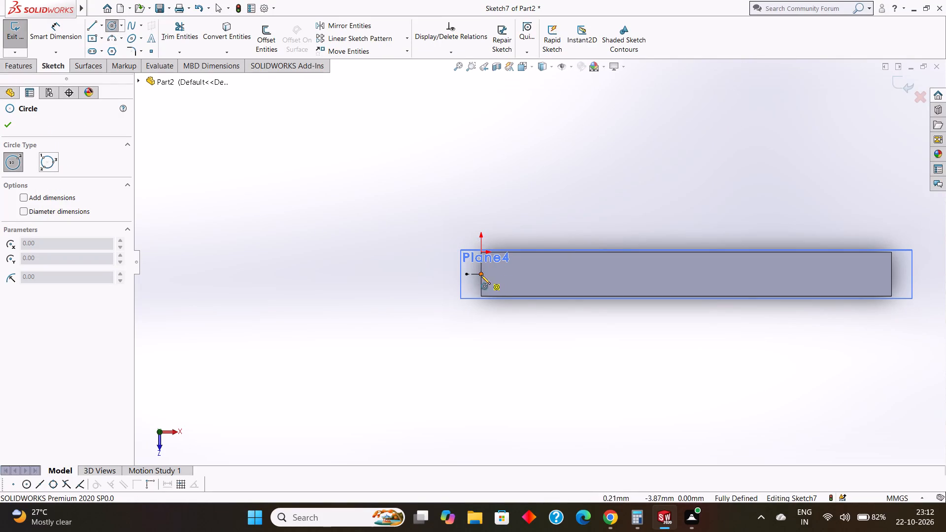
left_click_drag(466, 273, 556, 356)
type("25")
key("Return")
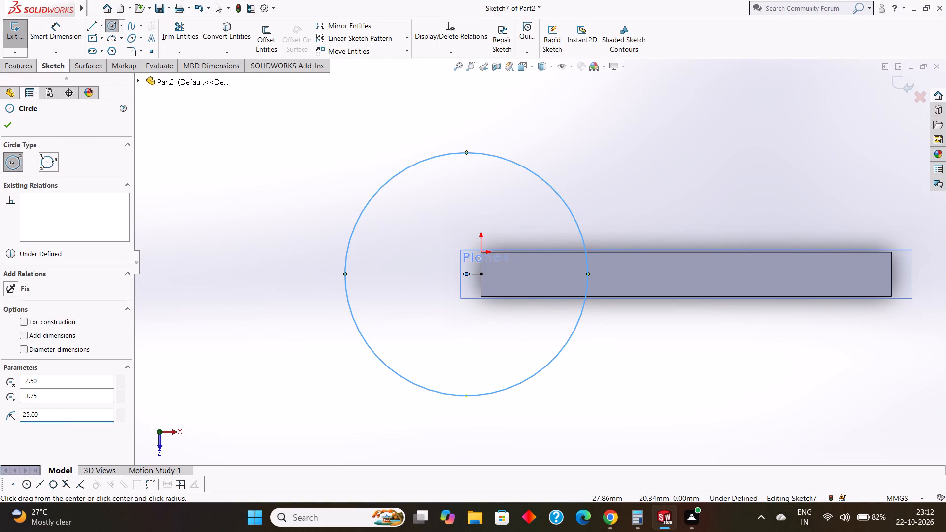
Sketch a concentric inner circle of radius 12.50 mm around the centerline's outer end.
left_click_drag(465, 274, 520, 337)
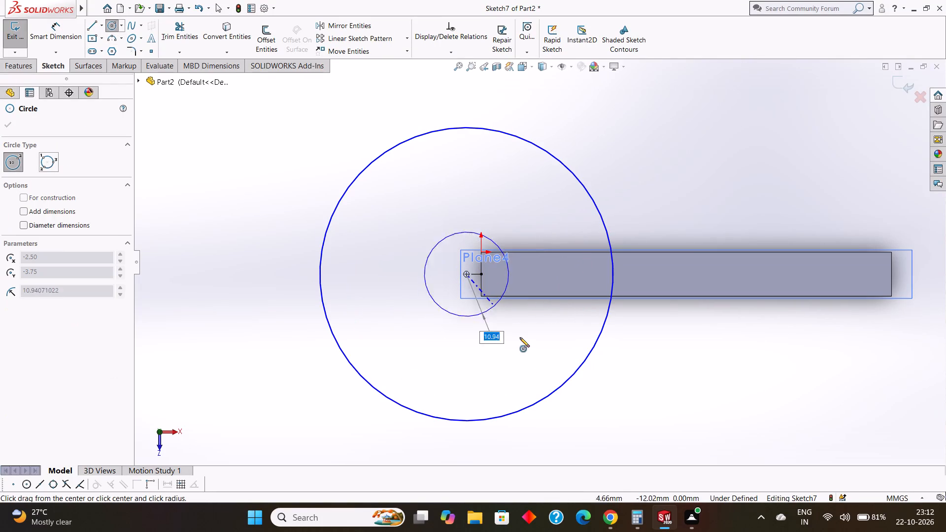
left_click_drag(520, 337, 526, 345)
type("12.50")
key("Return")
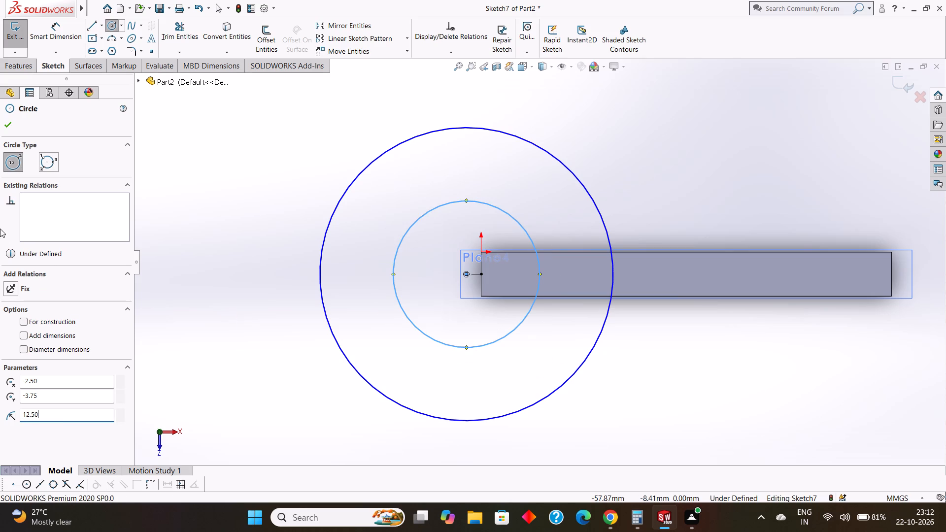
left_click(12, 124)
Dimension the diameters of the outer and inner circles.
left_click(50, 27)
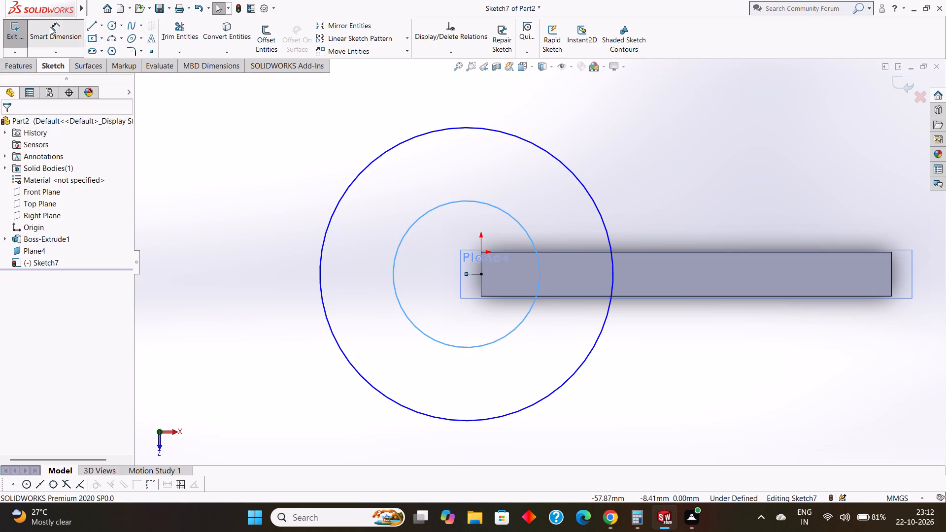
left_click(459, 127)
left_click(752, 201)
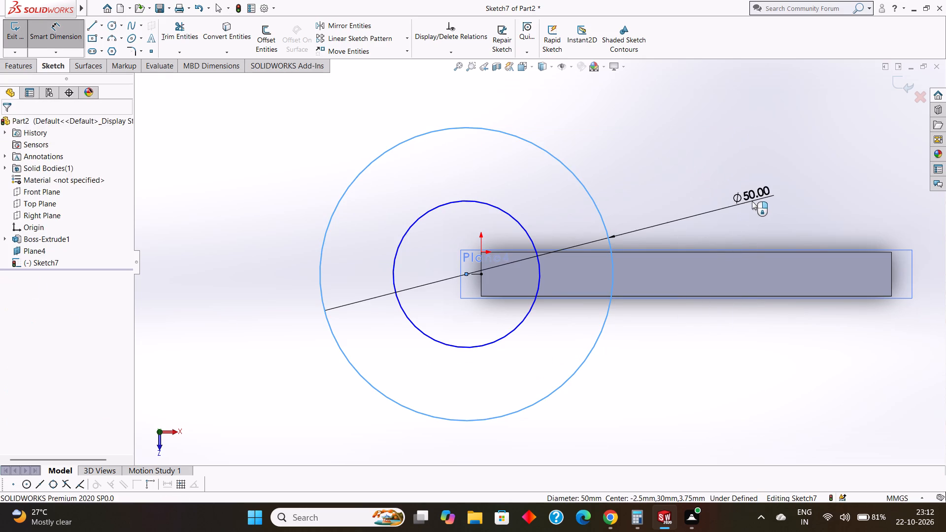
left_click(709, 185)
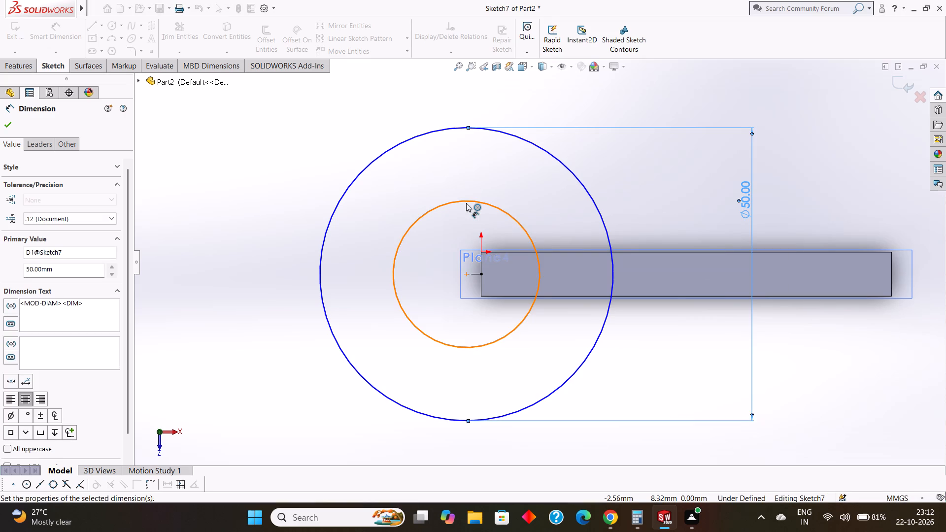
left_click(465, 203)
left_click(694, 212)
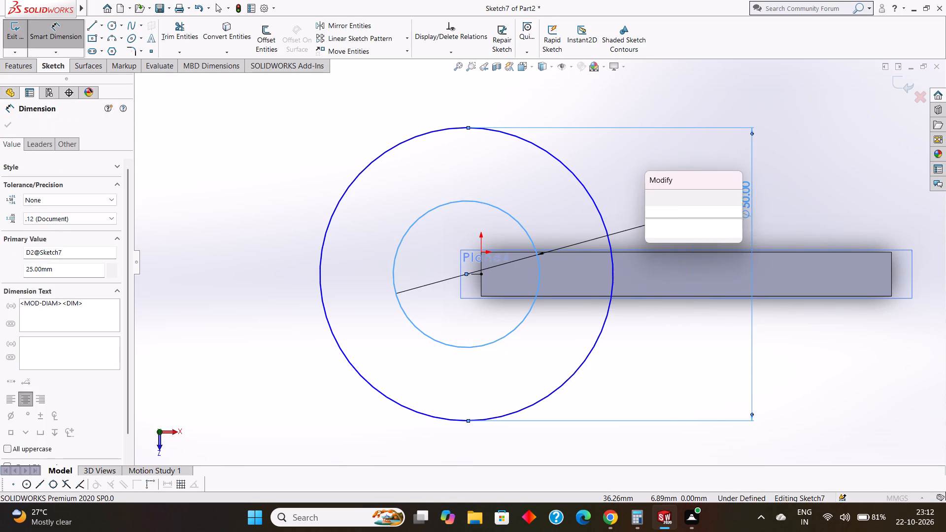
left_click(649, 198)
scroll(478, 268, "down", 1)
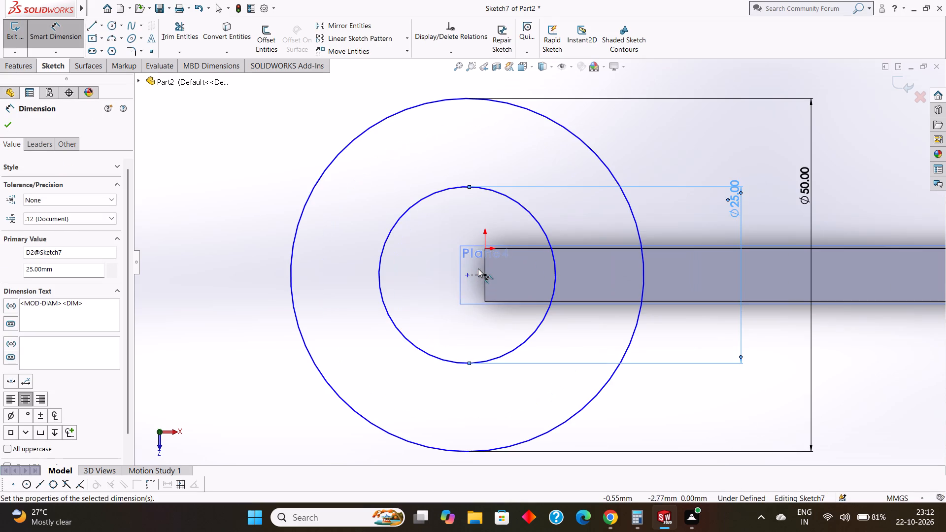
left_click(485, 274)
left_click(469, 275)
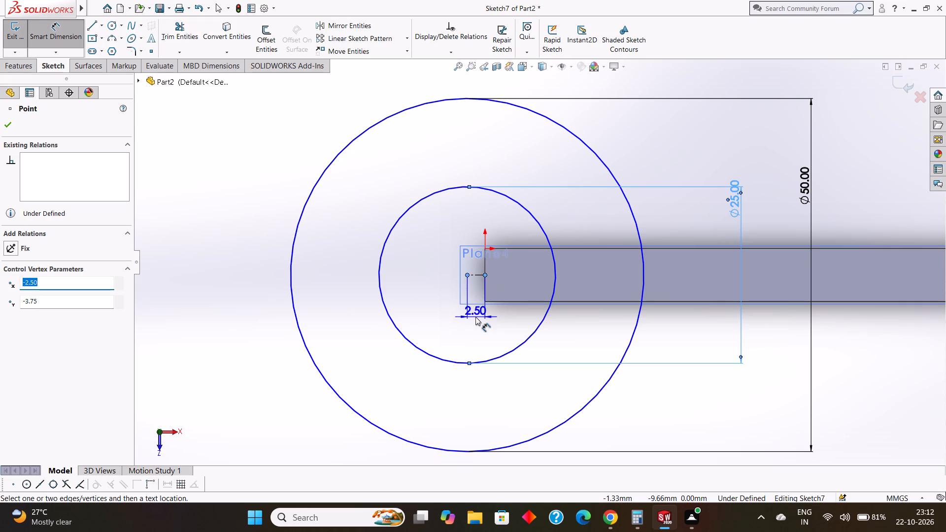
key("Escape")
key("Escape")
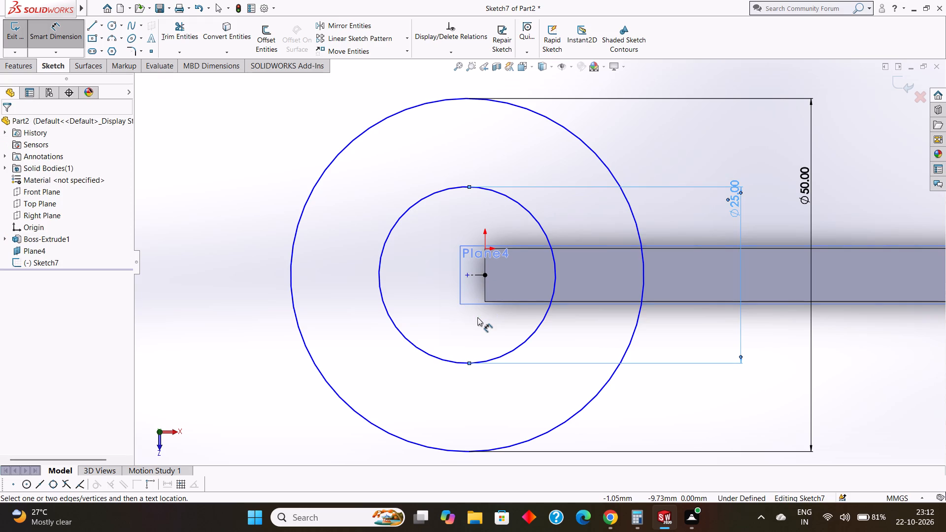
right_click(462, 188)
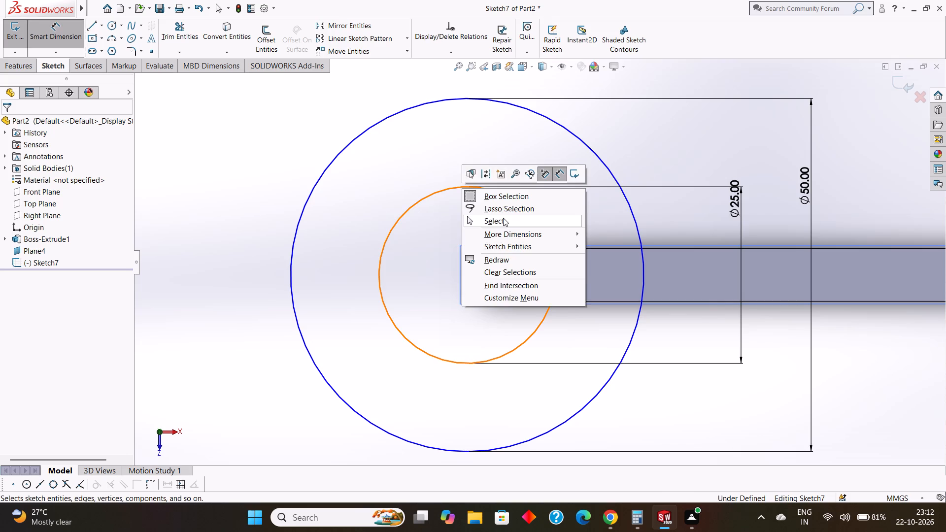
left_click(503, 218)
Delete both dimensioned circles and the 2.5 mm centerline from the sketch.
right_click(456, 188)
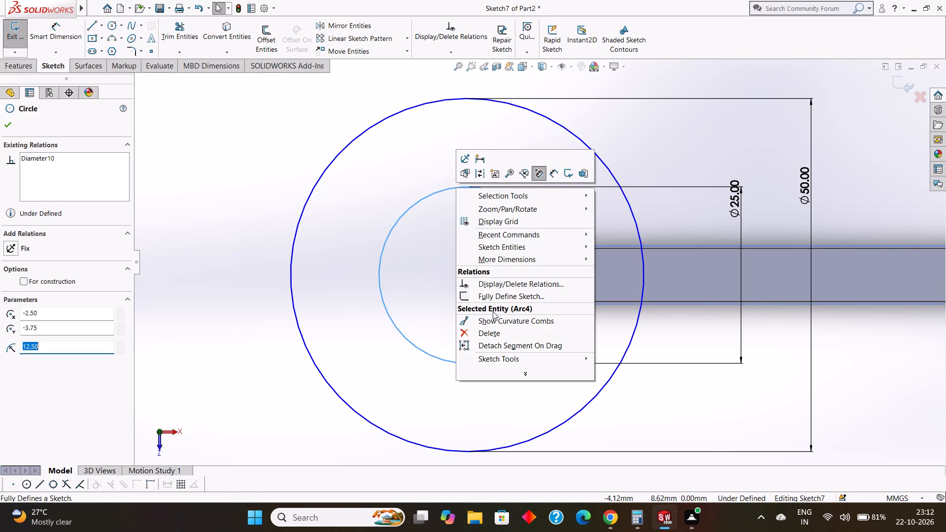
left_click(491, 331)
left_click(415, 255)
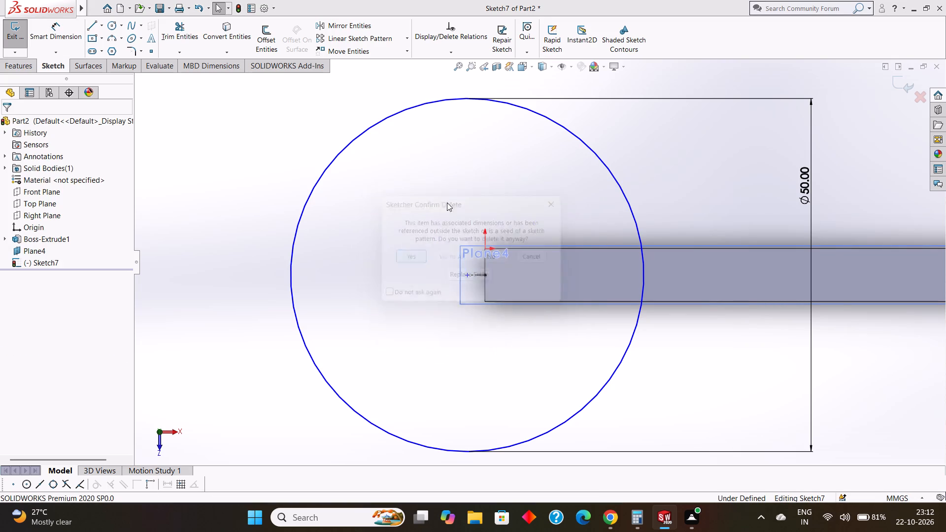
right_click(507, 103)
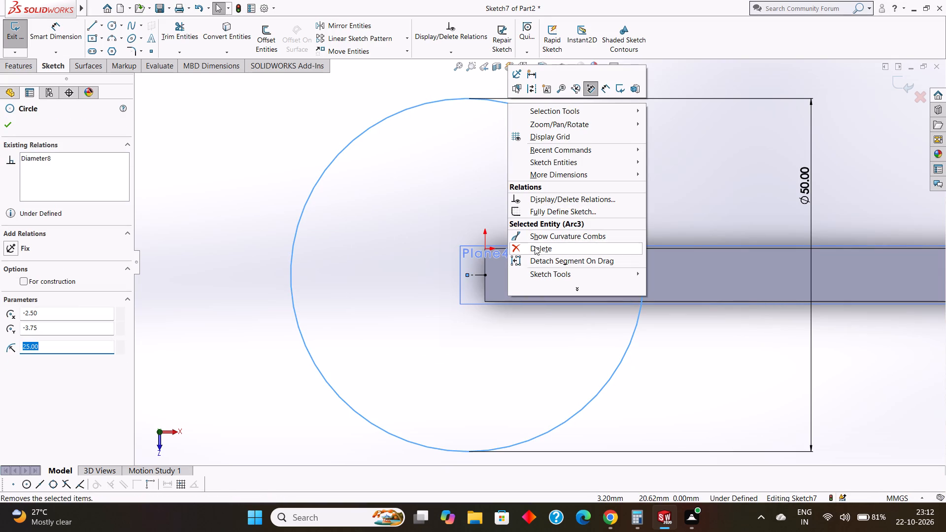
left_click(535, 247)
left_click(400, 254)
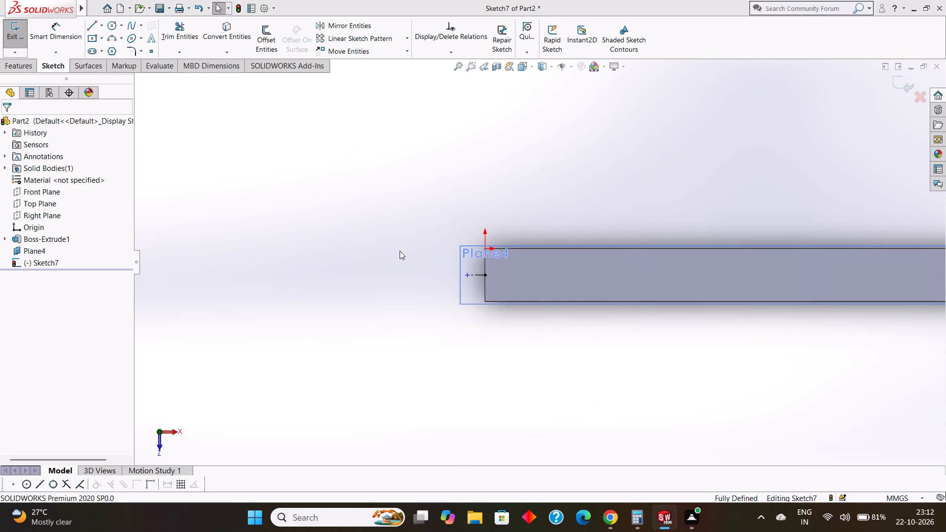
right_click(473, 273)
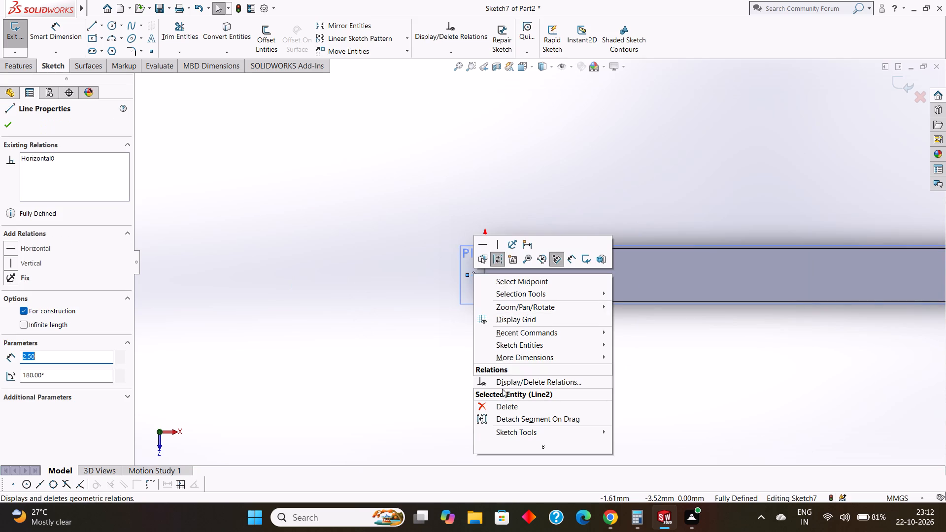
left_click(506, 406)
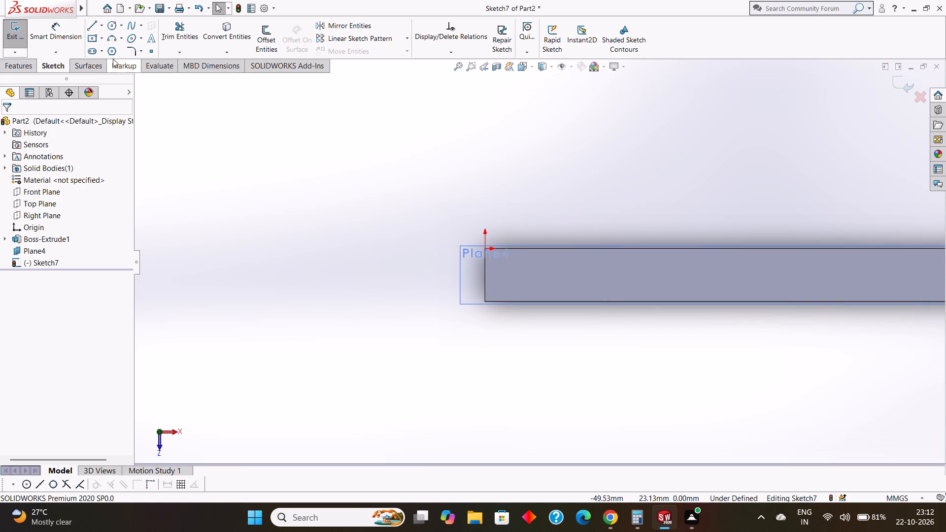
Sketch a 5 mm horizontal centerline outward from the midpoint of the plate's 7.5 mm end edge.
left_click(102, 28)
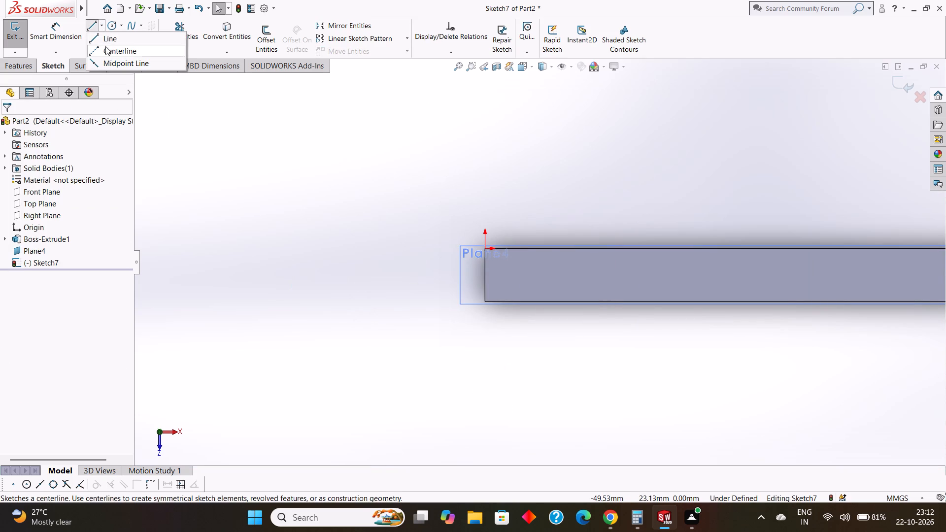
left_click(106, 49)
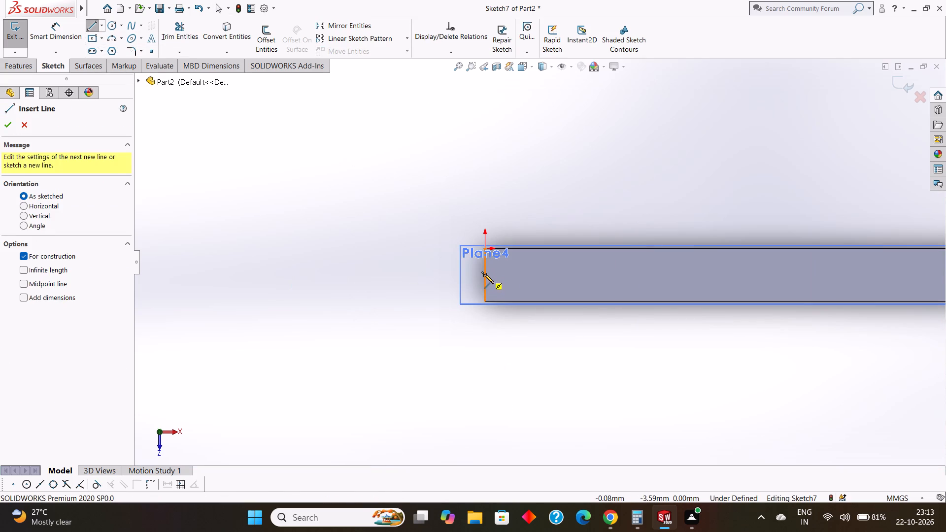
left_click(484, 274)
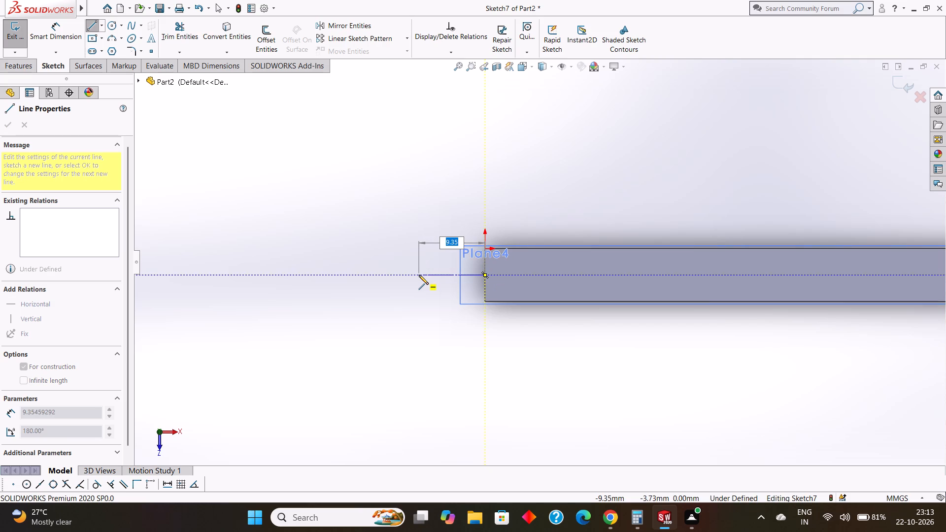
key("5")
key("Return")
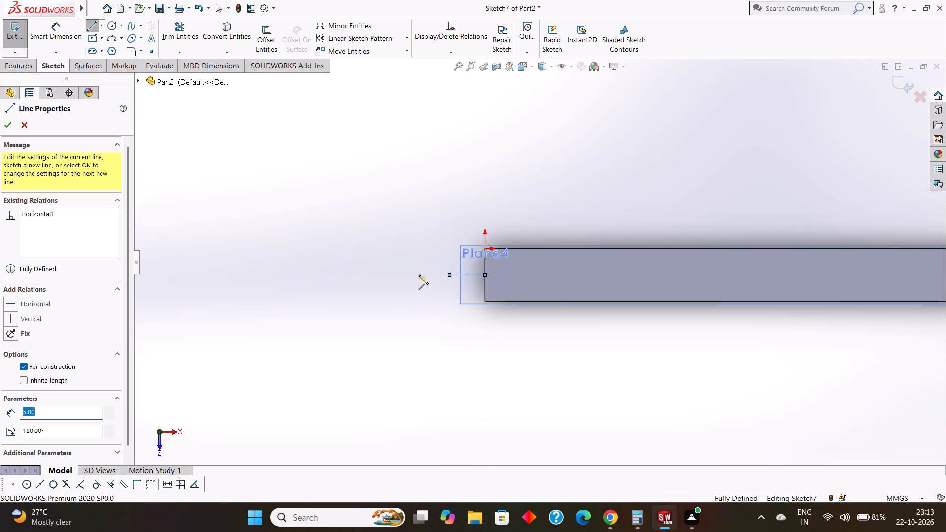
key("Escape")
Sketch a circle of radius 25 mm centred on the outer end of the 5 mm centerline.
left_click(113, 25)
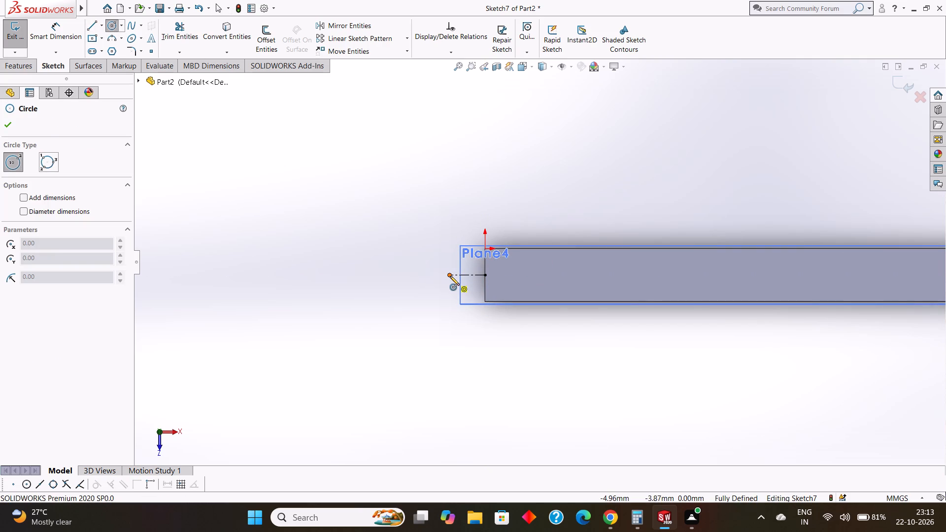
left_click_drag(450, 276, 497, 299)
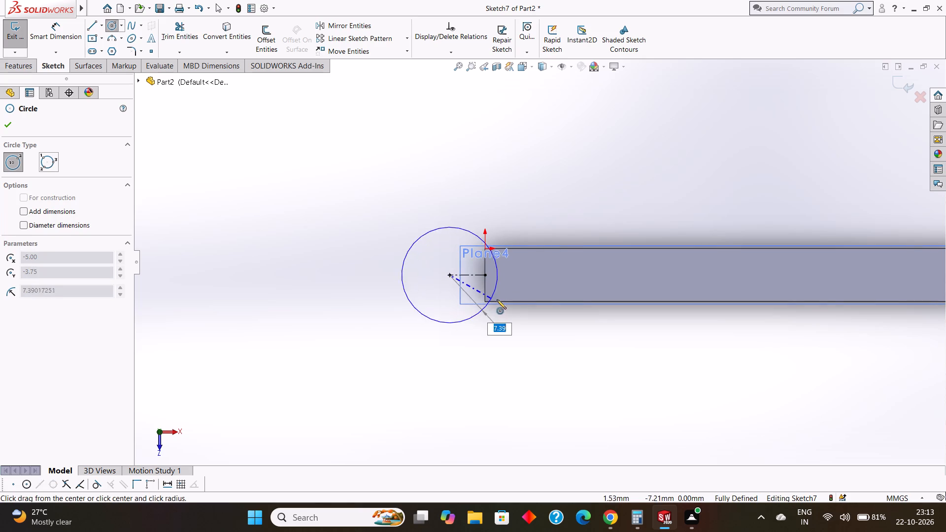
left_click_drag(497, 299, 534, 321)
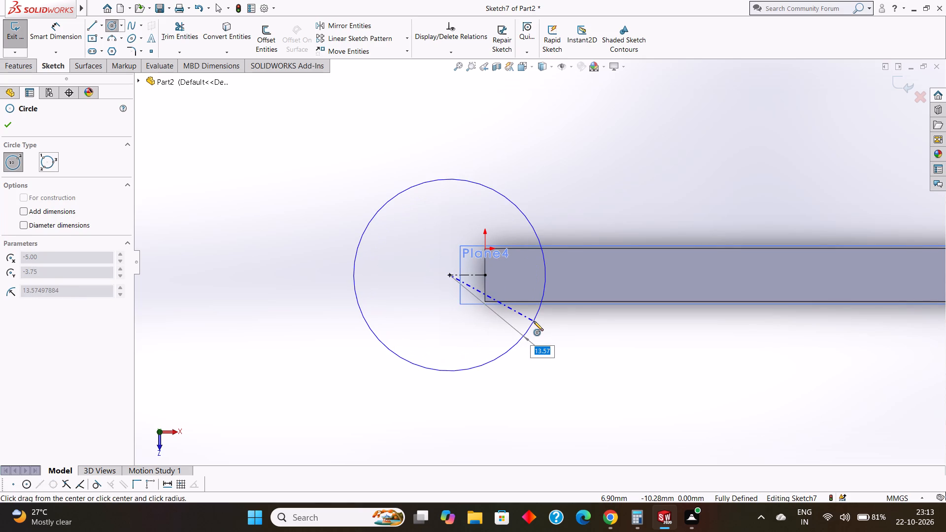
left_click_drag(534, 321, 544, 324)
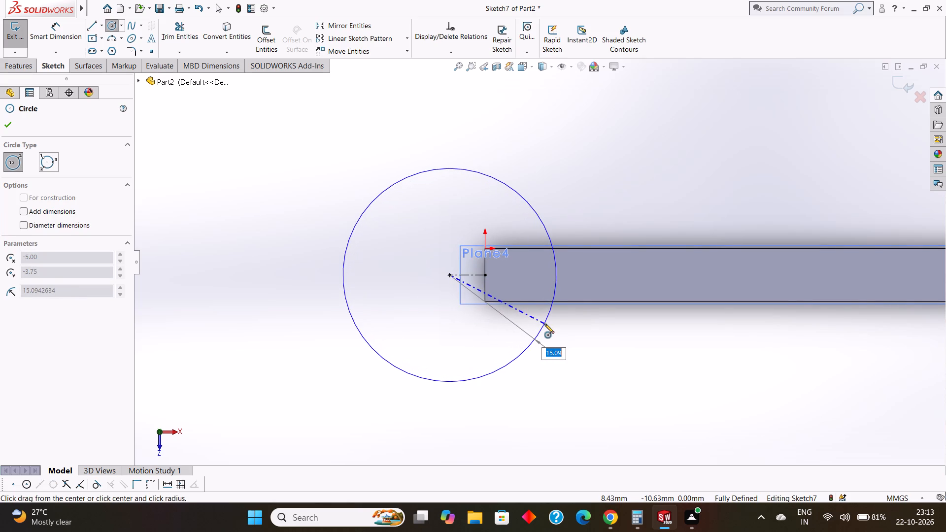
left_click_drag(544, 324, 557, 324)
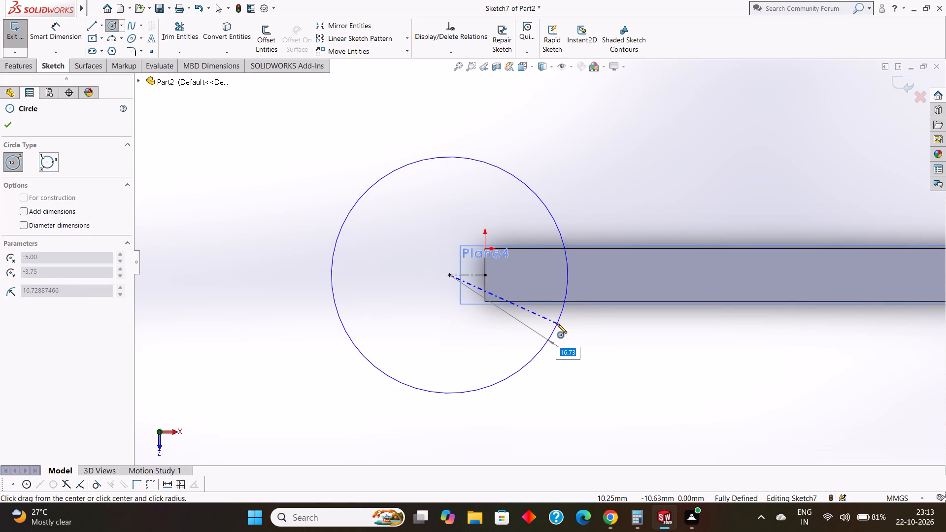
left_click_drag(557, 324, 572, 324)
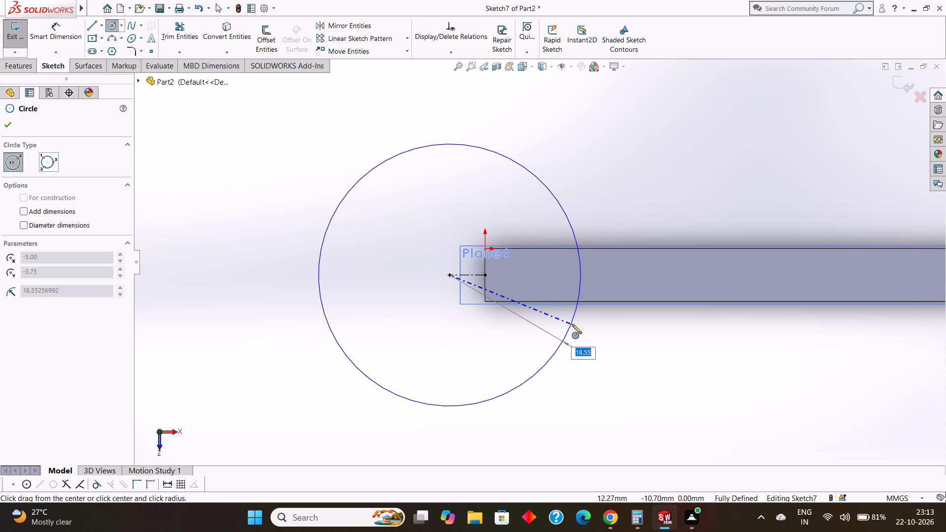
left_click_drag(572, 324, 576, 321)
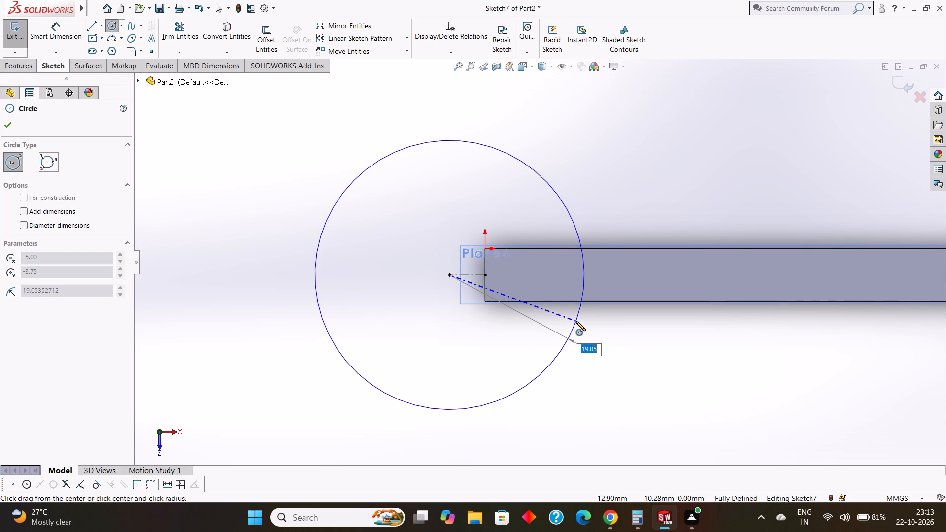
left_click_drag(576, 321, 577, 320)
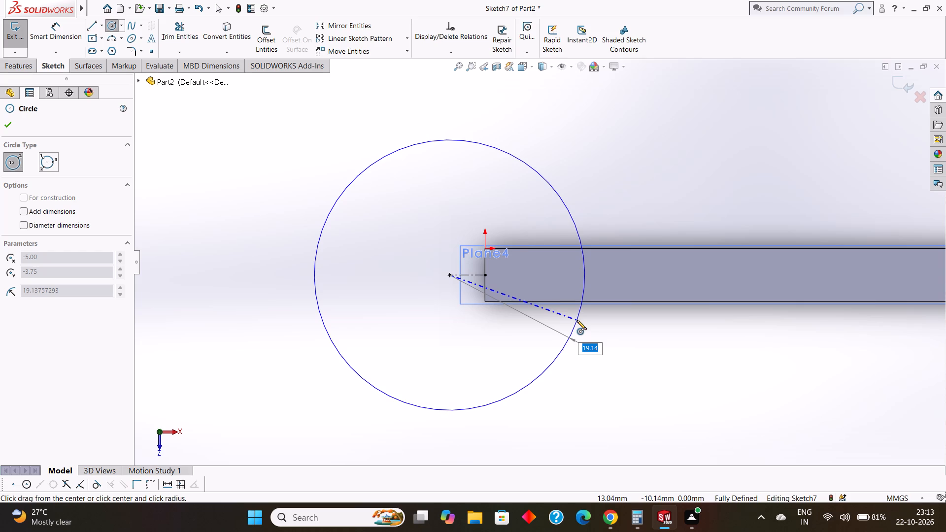
left_click_drag(577, 320, 589, 320)
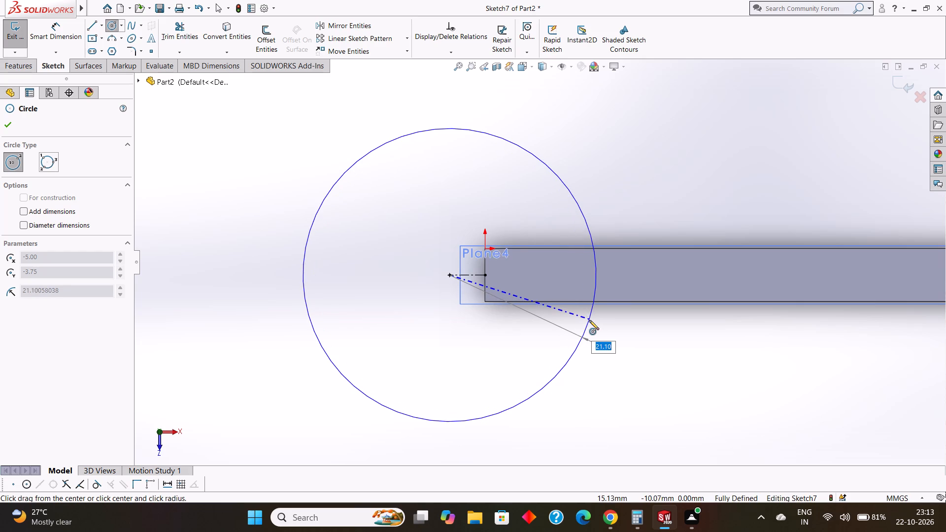
left_click_drag(589, 320, 591, 319)
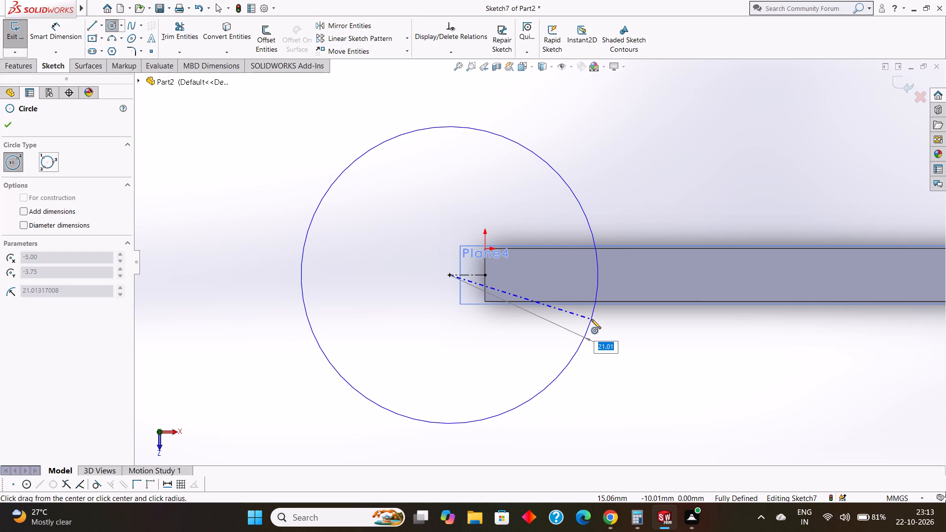
left_click_drag(591, 319, 592, 320)
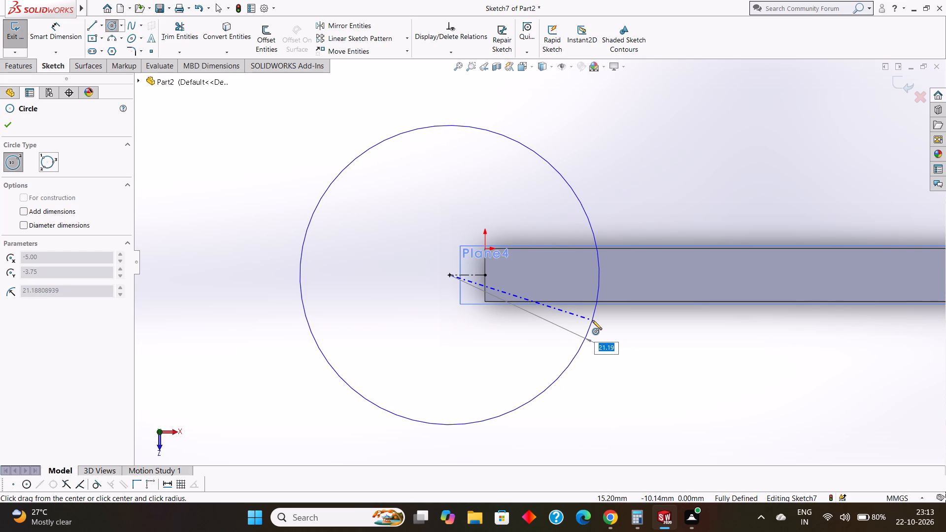
left_click_drag(592, 320, 593, 322)
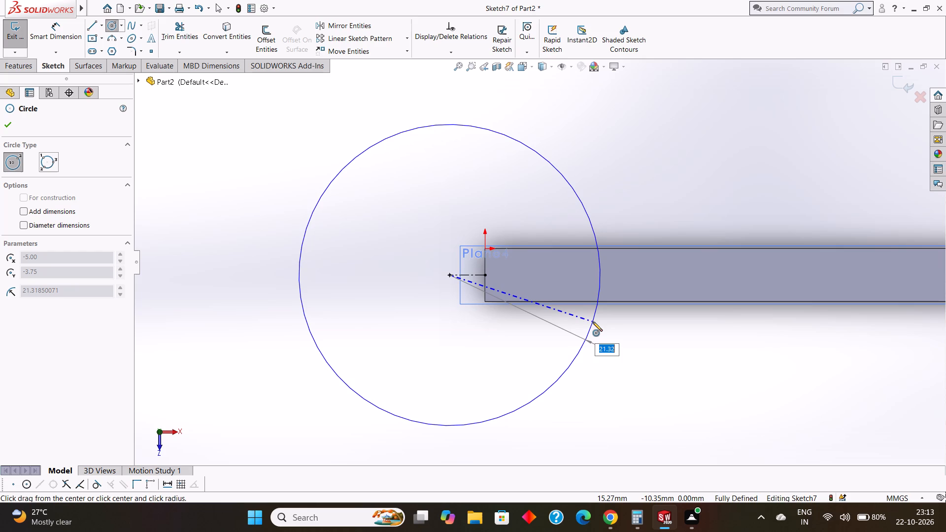
left_click_drag(593, 322, 593, 323)
left_click_drag(593, 323, 600, 324)
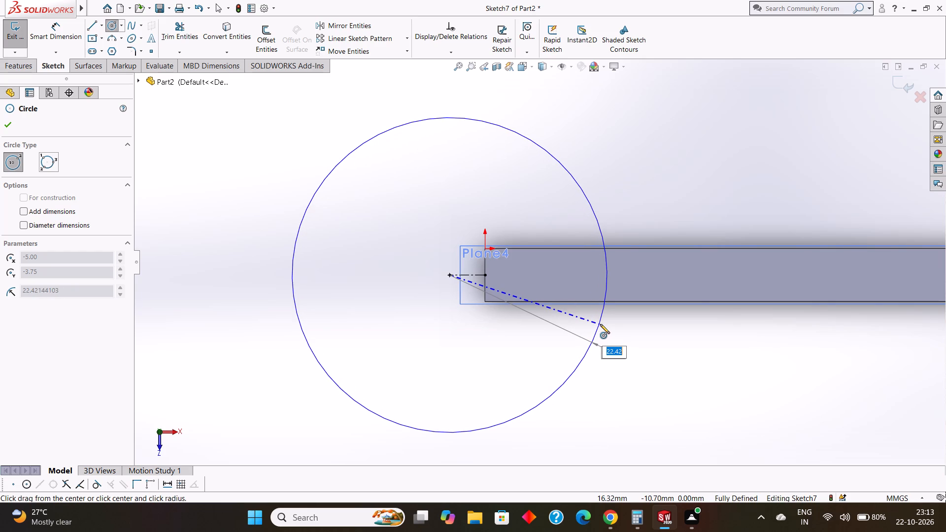
left_click_drag(600, 324, 605, 325)
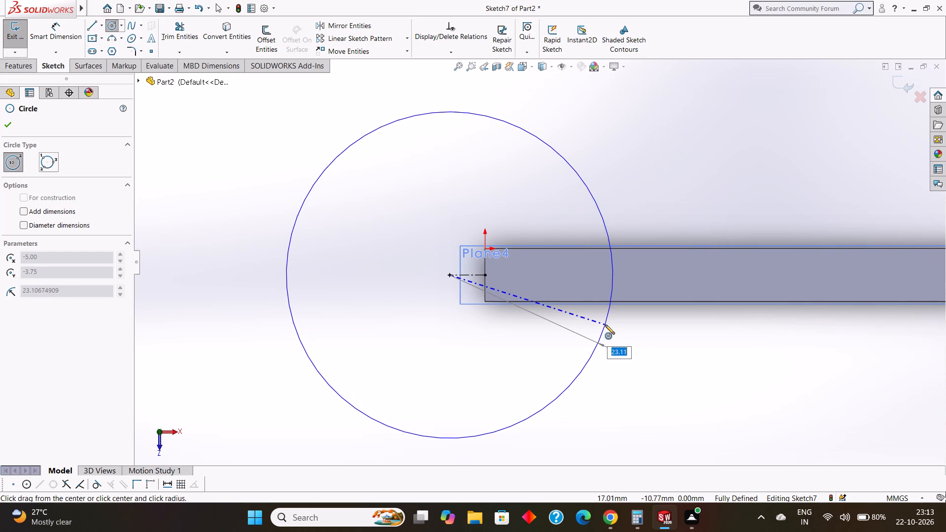
left_click_drag(605, 325, 607, 326)
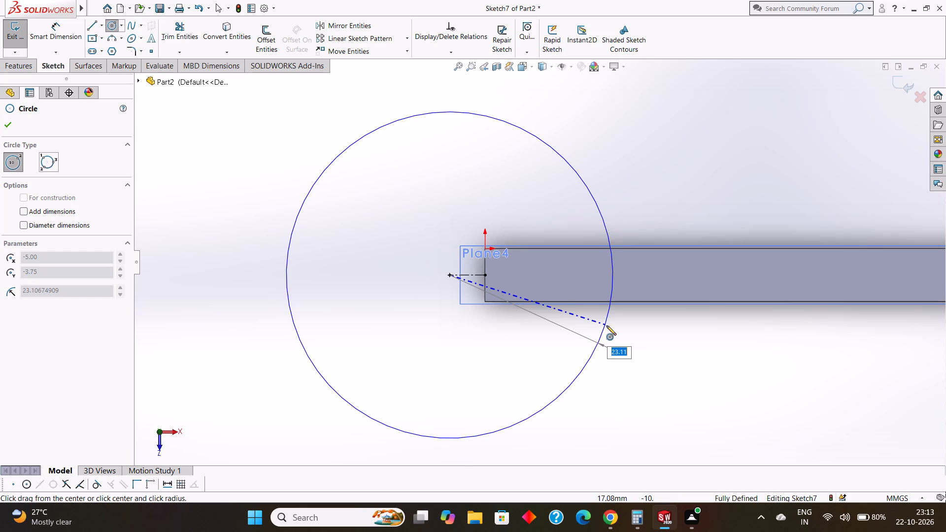
left_click_drag(607, 326, 611, 326)
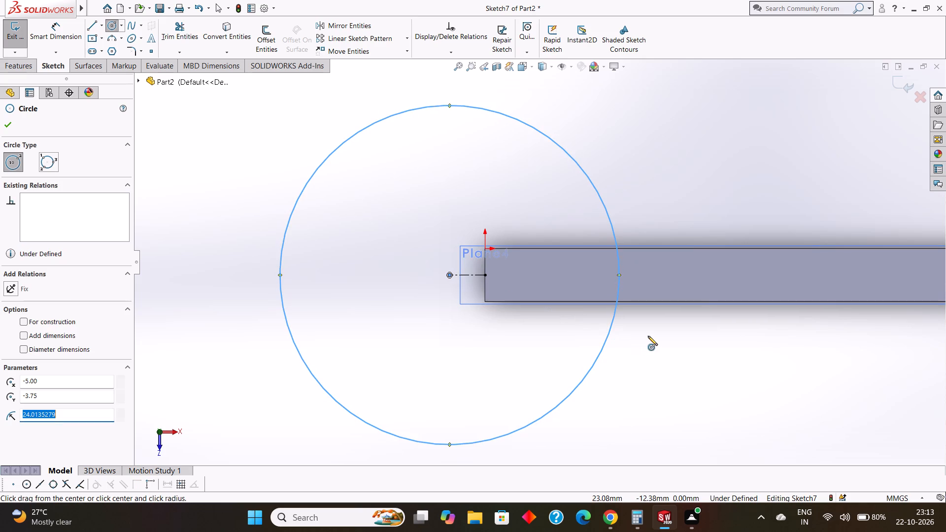
type("25")
key("Return")
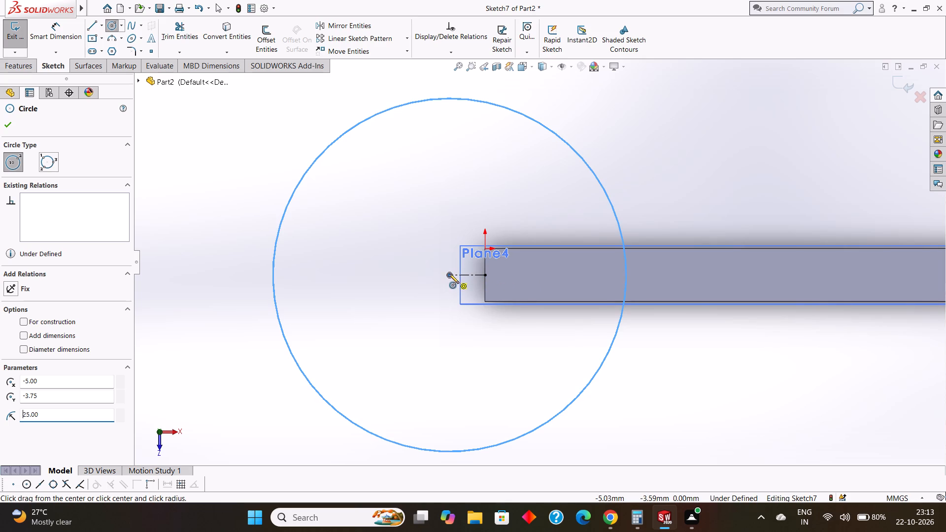
Sketch a concentric inner circle of radius 12.50 mm around the centerline's outer end.
left_click_drag(449, 274, 527, 316)
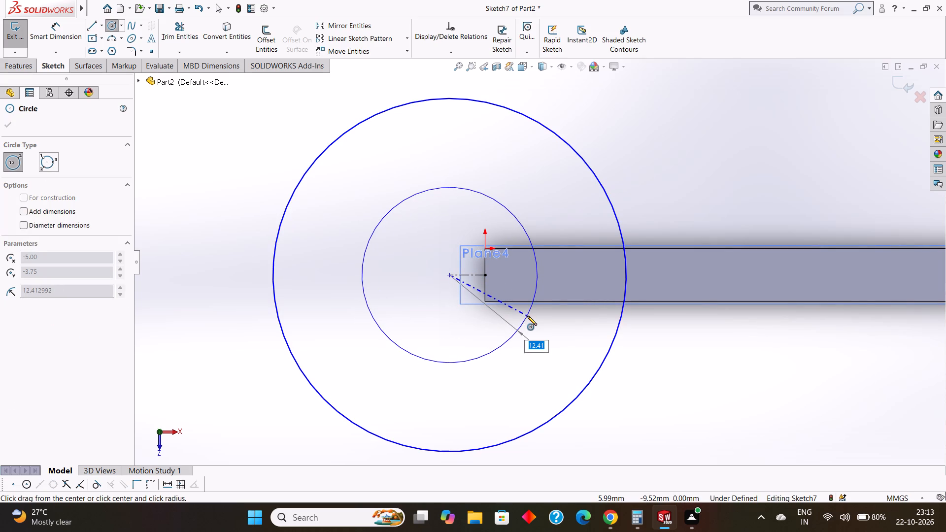
left_click_drag(527, 316, 529, 317)
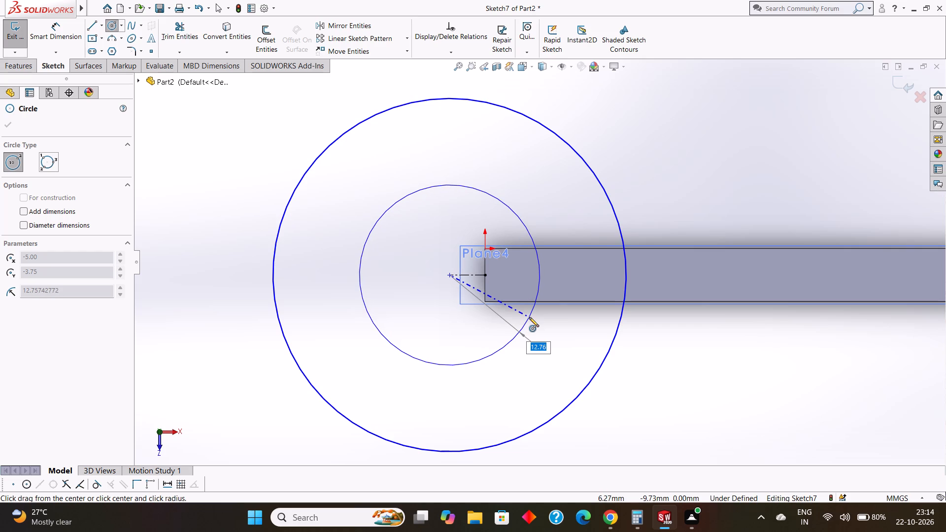
left_click_drag(529, 317, 533, 321)
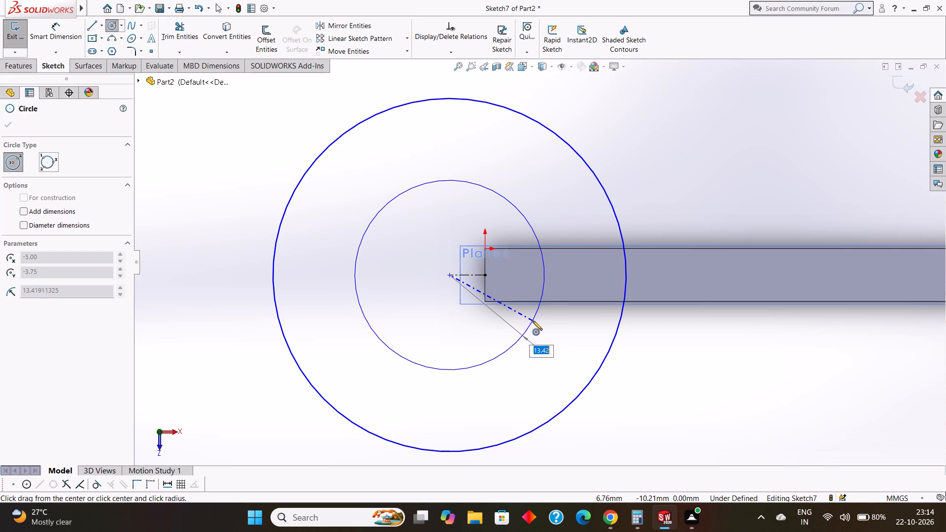
left_click_drag(533, 321, 534, 321)
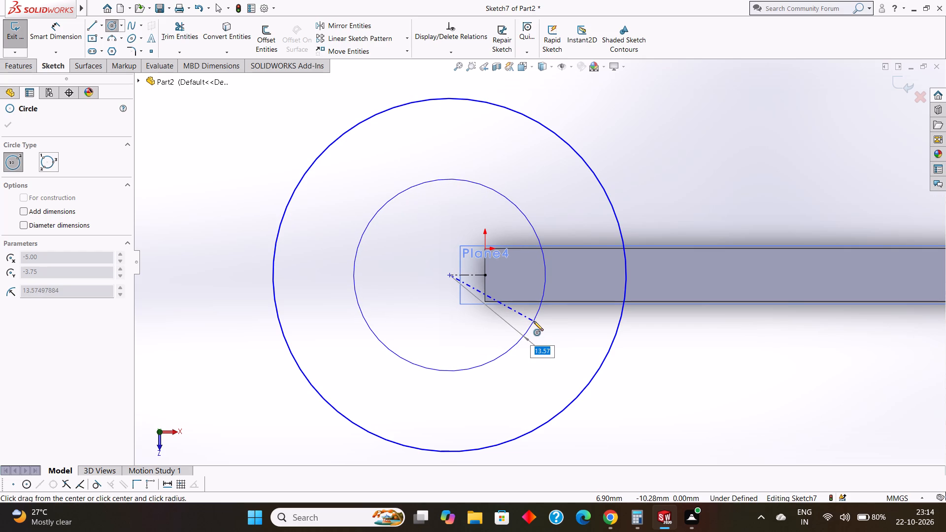
left_click_drag(534, 321, 535, 322)
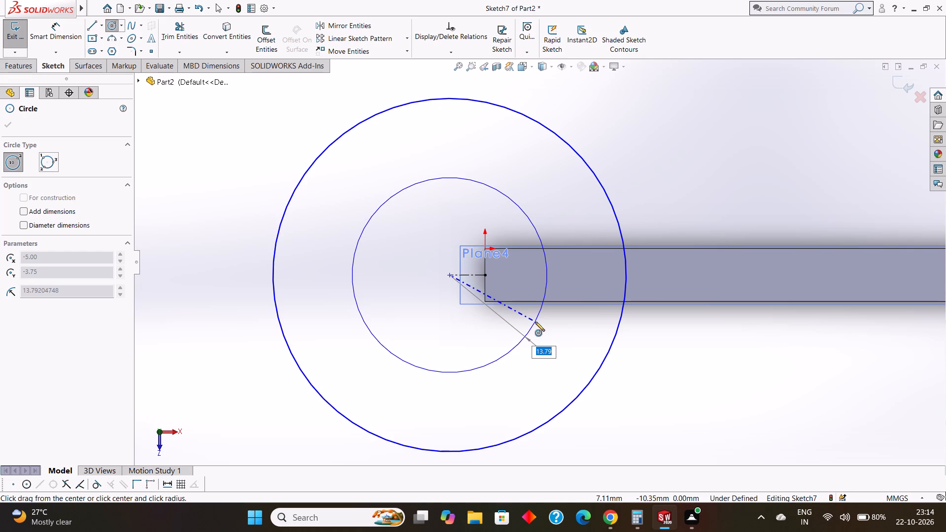
left_click_drag(535, 322, 536, 322)
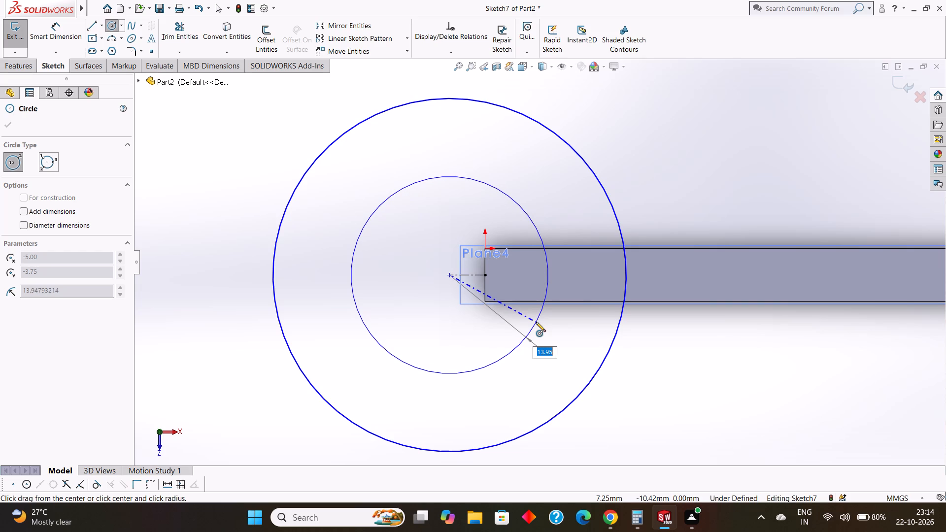
left_click_drag(536, 322, 538, 323)
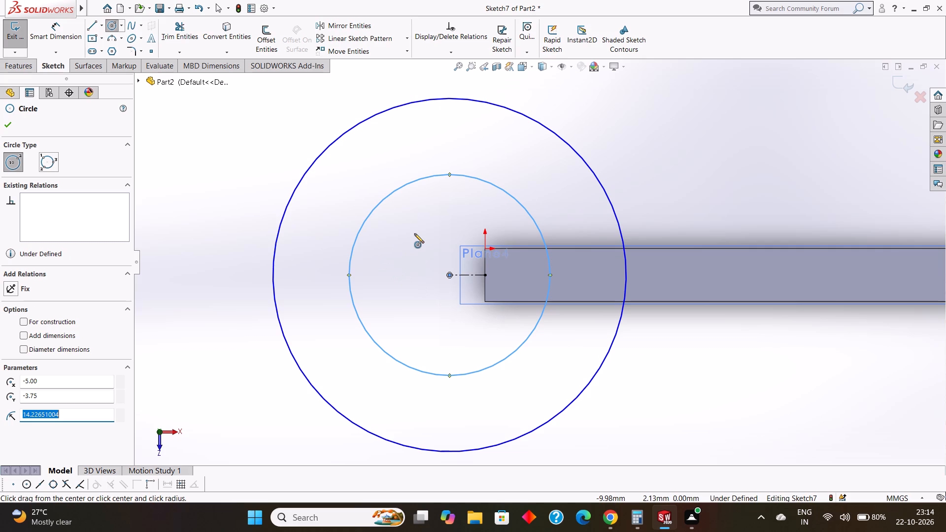
key("BackSpace")
type("12.50")
key("Return")
left_click(9, 122)
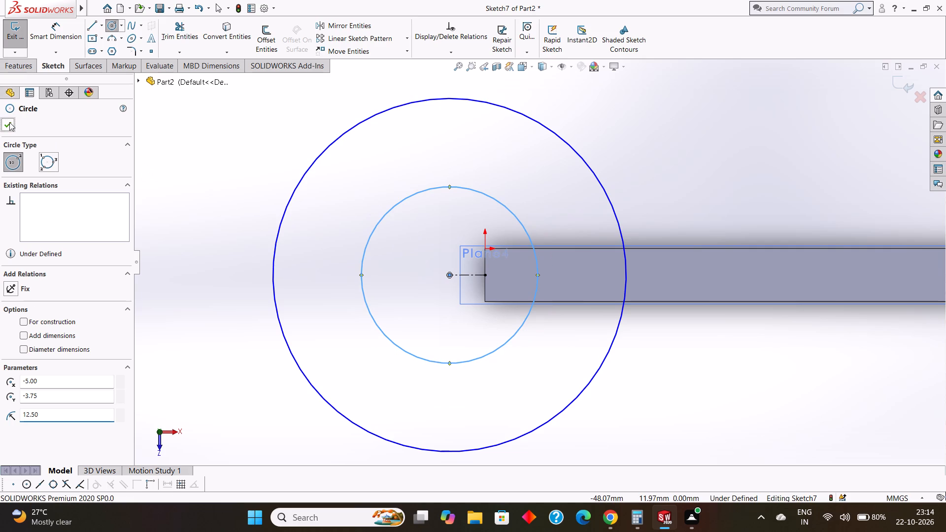
Dimension the diameters of the outer and inner circles.
left_click(59, 34)
scroll(513, 129, "up", 2)
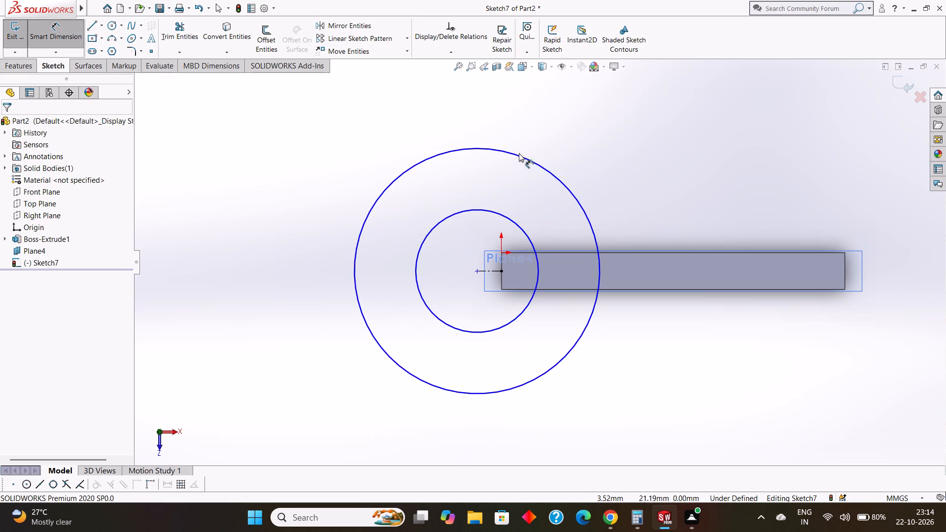
left_click(519, 155)
left_click(881, 211)
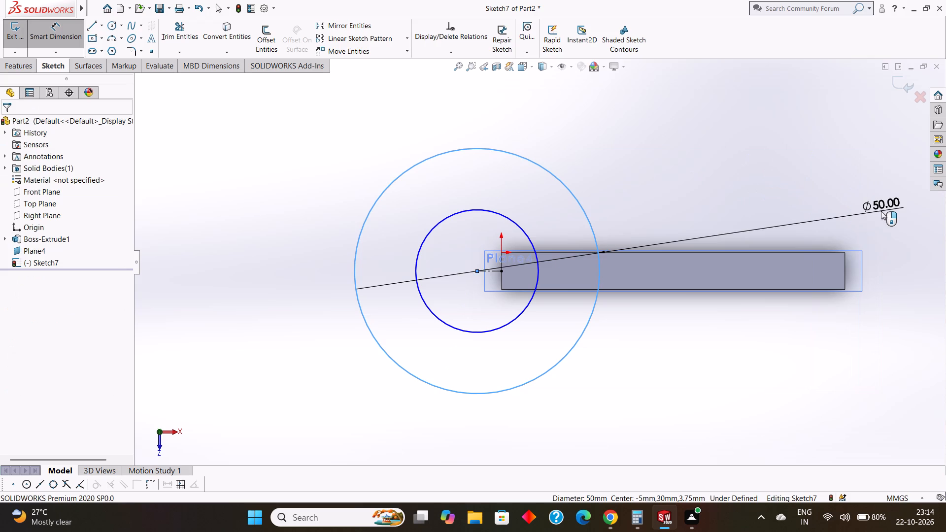
left_click(839, 192)
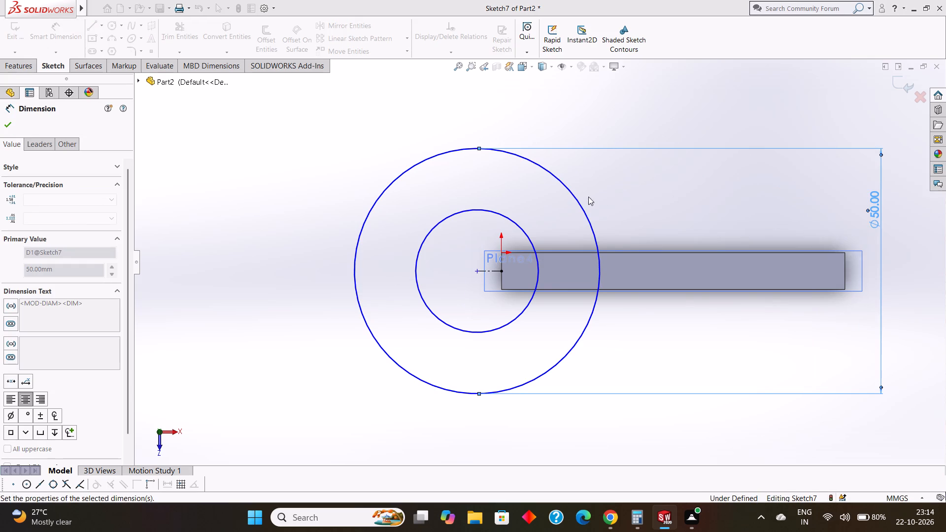
left_click(483, 209)
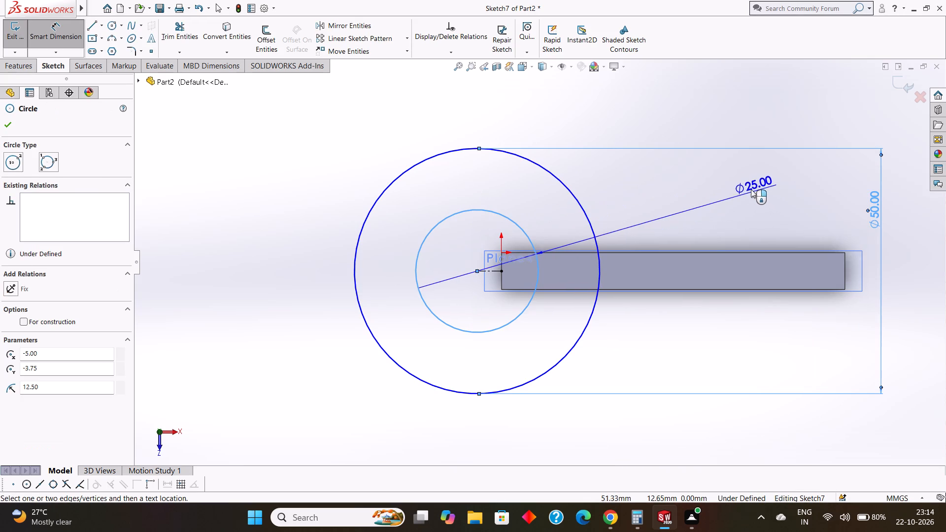
left_click(750, 189)
left_click(708, 173)
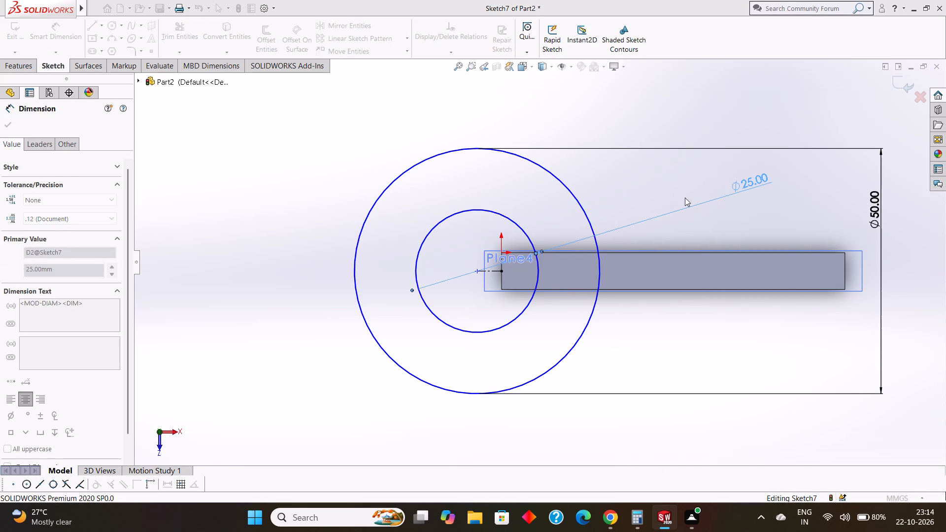
Dimension the length of the horizontal centerline between the circles' centre and the plate's end edge.
scroll(499, 274, "down", 4)
left_click(493, 263)
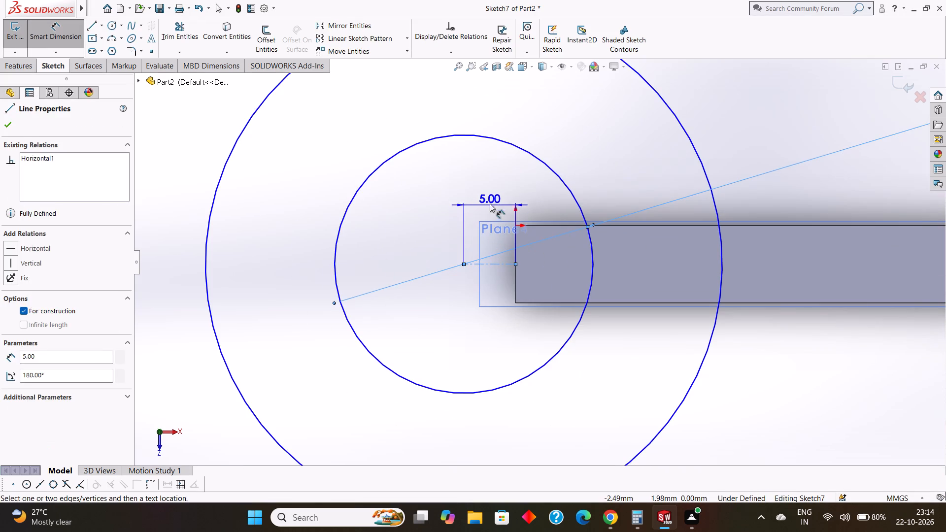
left_click(489, 198)
left_click(448, 181)
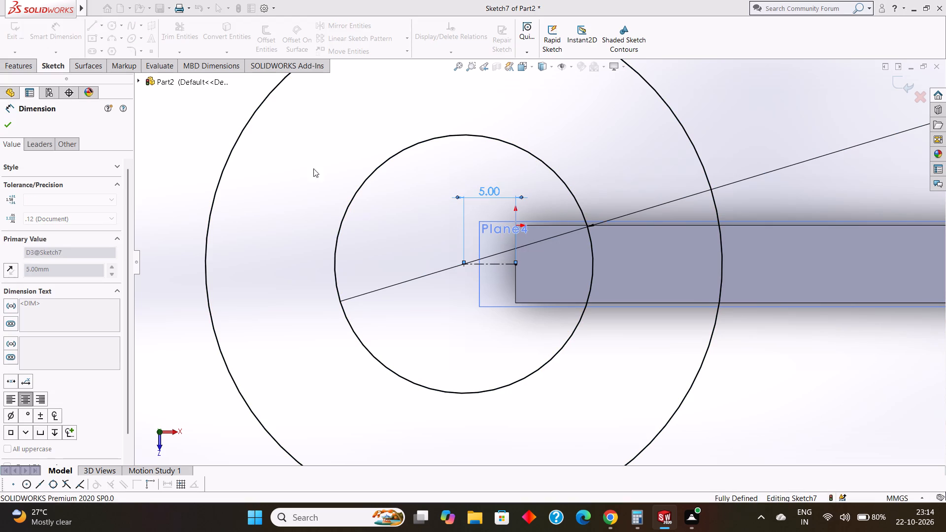
left_click(13, 123)
scroll(490, 233, "up", 3)
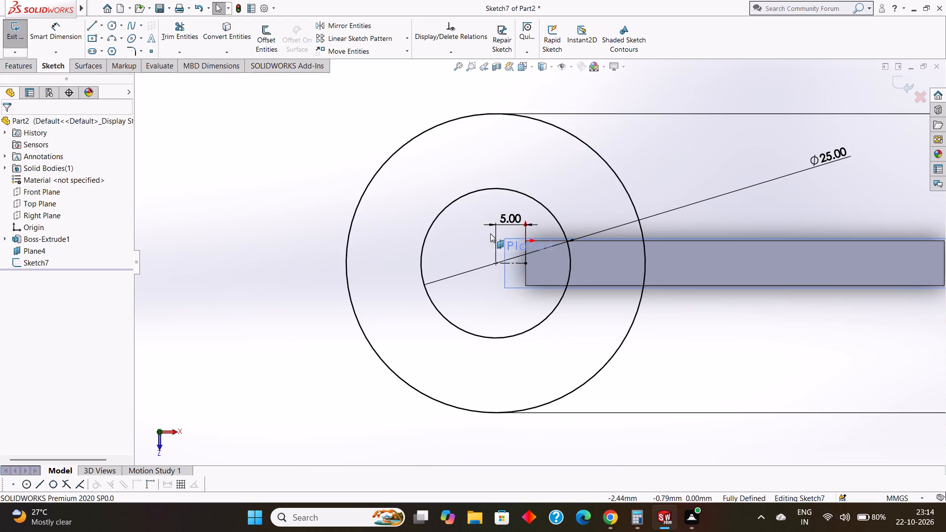
scroll(490, 233, "up", 2)
scroll(547, 185, "down", 3)
scroll(536, 230, "up", 2)
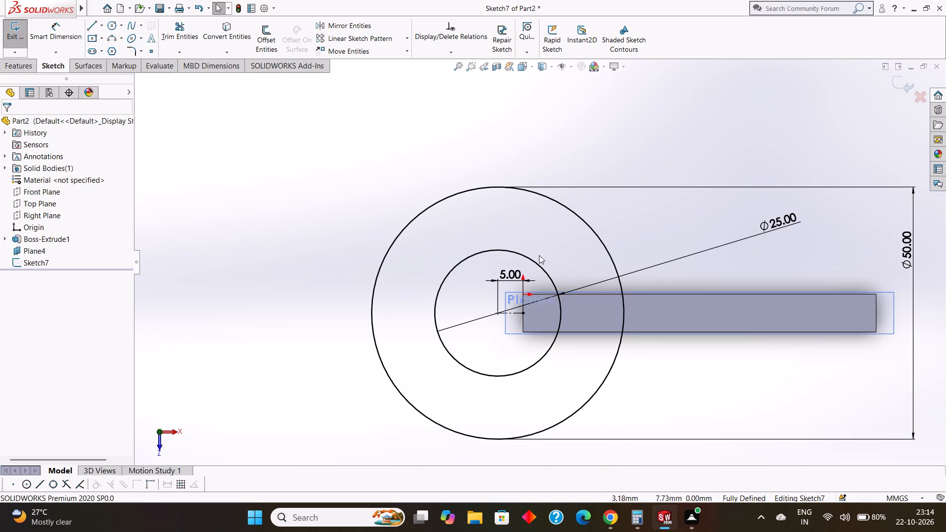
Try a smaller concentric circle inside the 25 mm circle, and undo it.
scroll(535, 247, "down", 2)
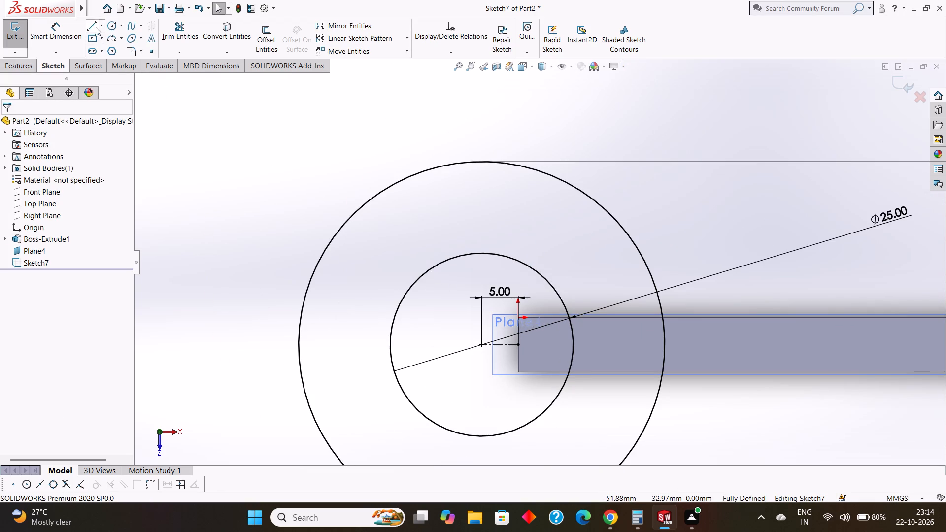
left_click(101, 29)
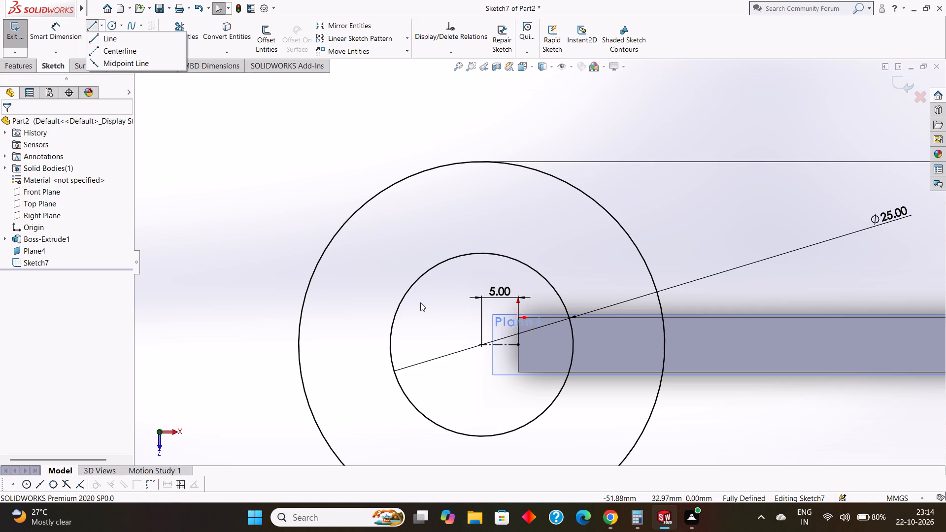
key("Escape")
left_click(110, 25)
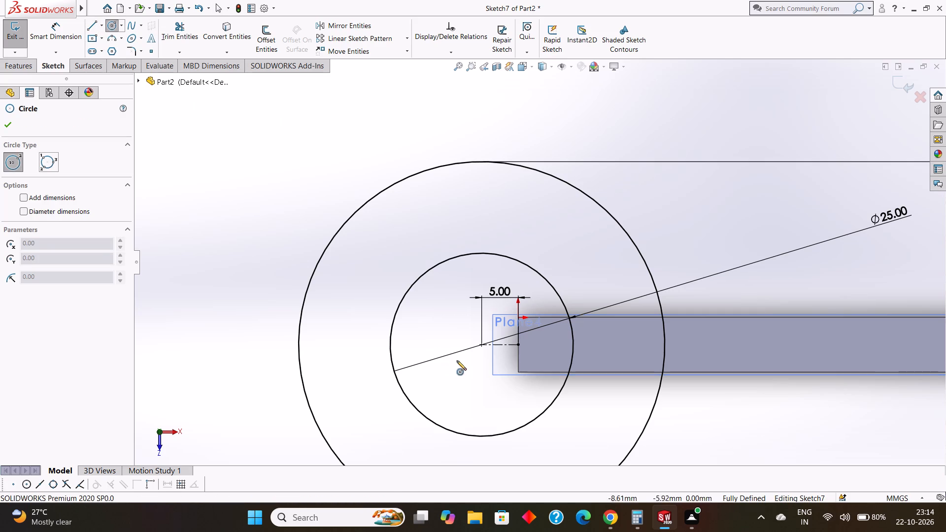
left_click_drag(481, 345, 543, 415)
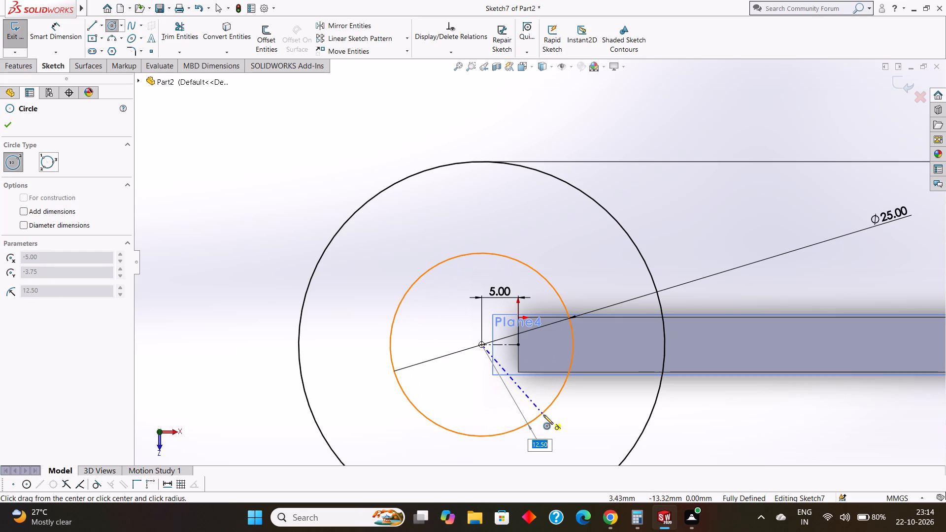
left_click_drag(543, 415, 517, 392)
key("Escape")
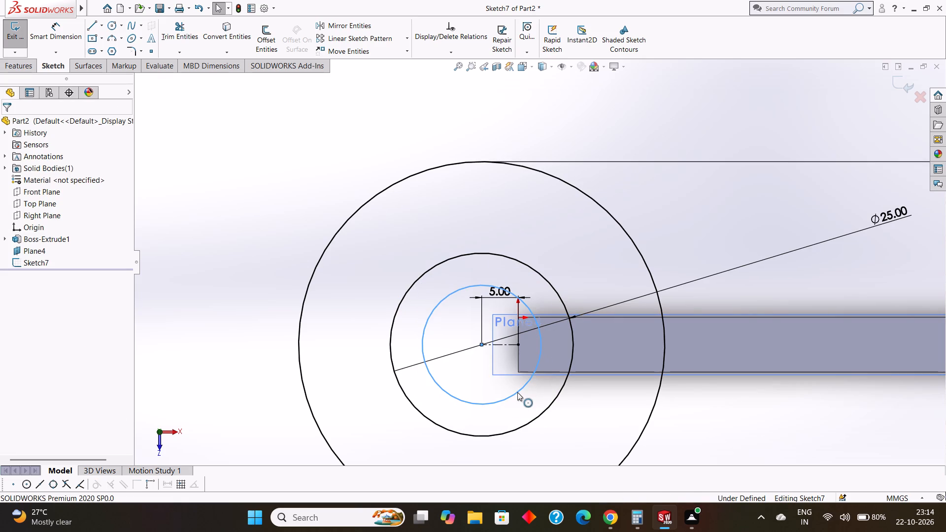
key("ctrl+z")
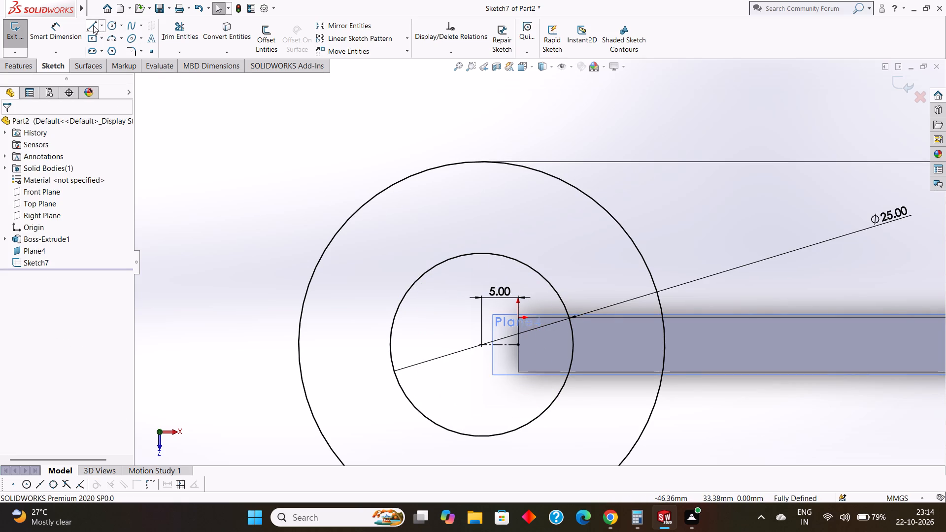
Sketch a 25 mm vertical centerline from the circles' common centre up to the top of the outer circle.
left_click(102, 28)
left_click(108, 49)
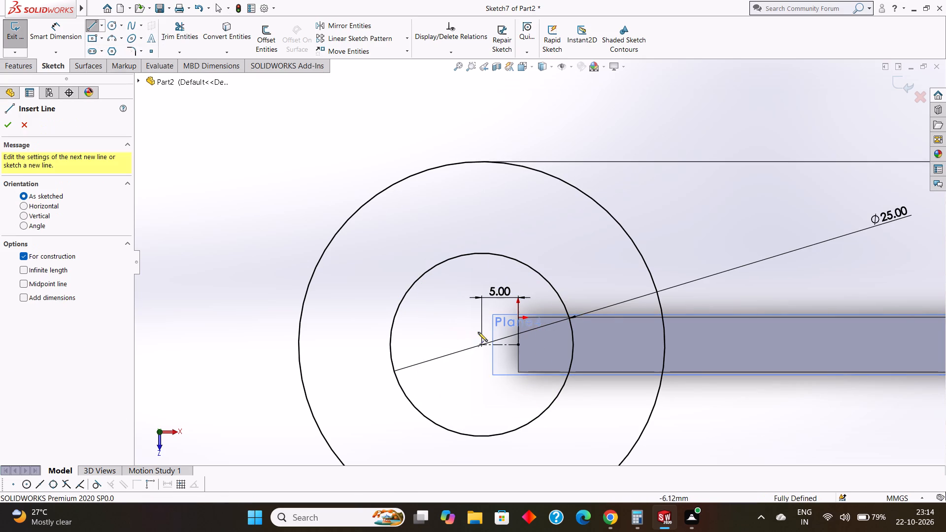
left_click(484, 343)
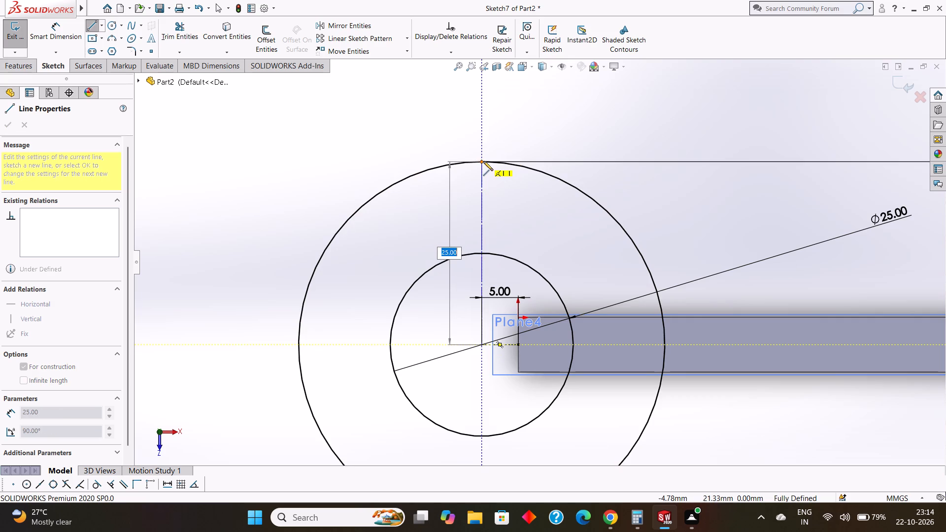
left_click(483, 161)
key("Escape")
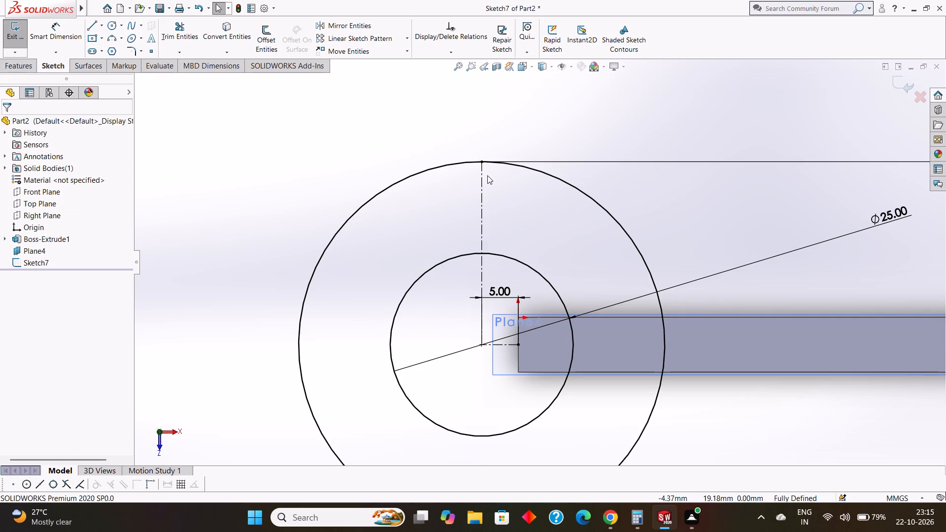
Sketch a 25 mm vertical centerline from the circles' common centre down to the bottom of the outer circle.
key("Return")
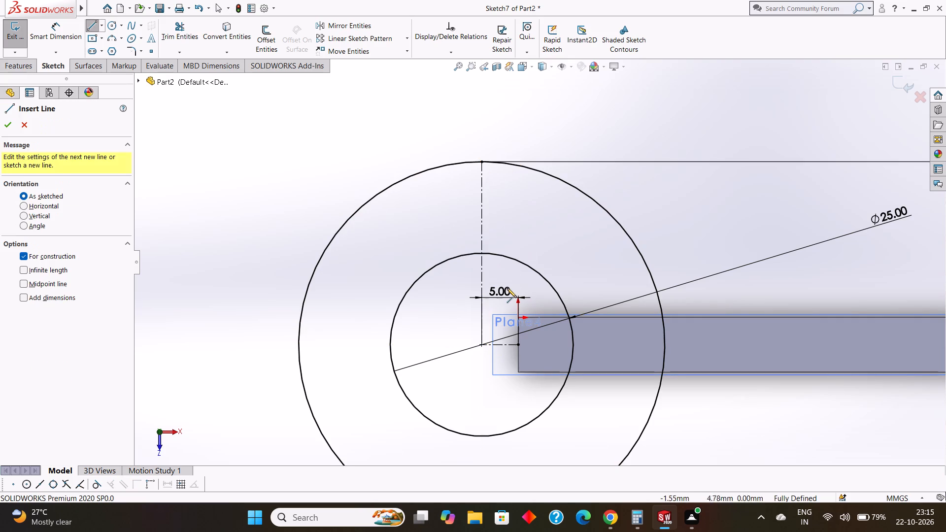
left_click(483, 346)
scroll(484, 374, "up", 2)
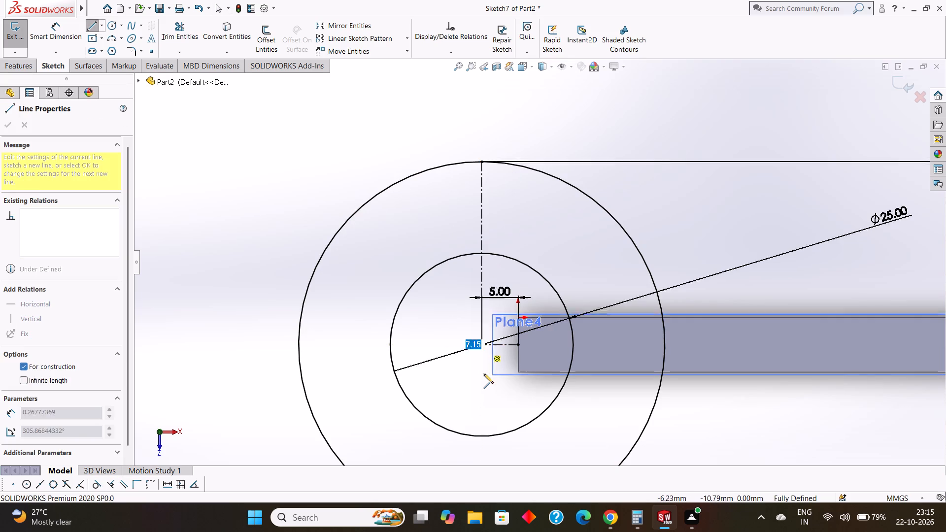
scroll(484, 374, "up", 1)
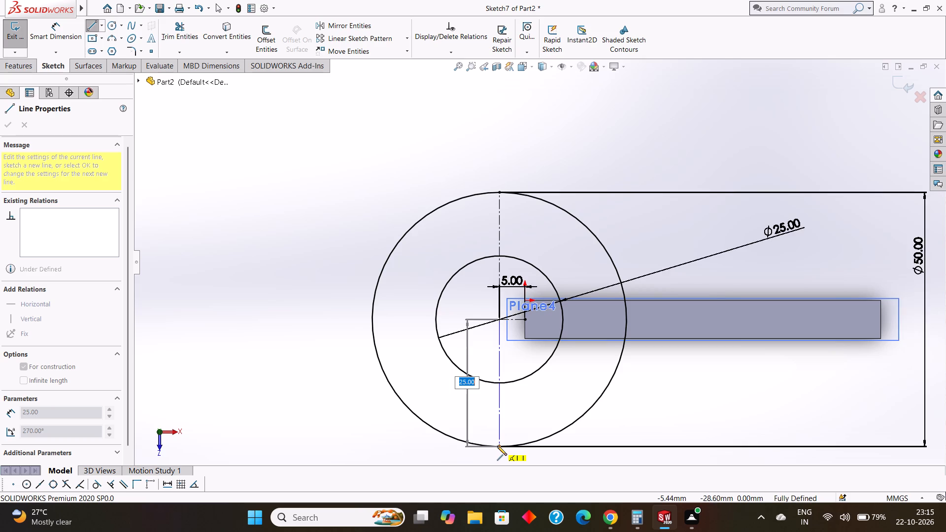
left_click(497, 446)
key("Escape")
key("Escape")
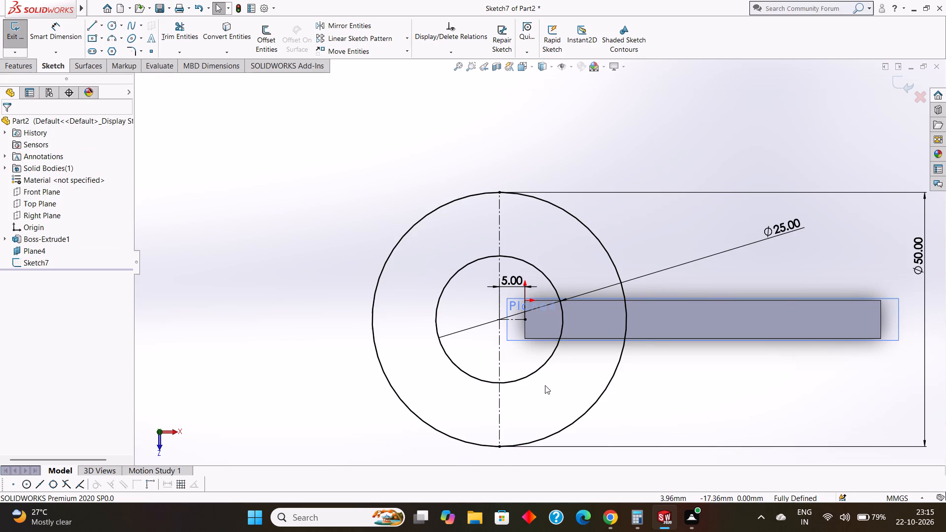
Examine how the circle sketch sits relative to the plate from several angles.
scroll(542, 366, "up", 3)
scroll(544, 320, "down", 1)
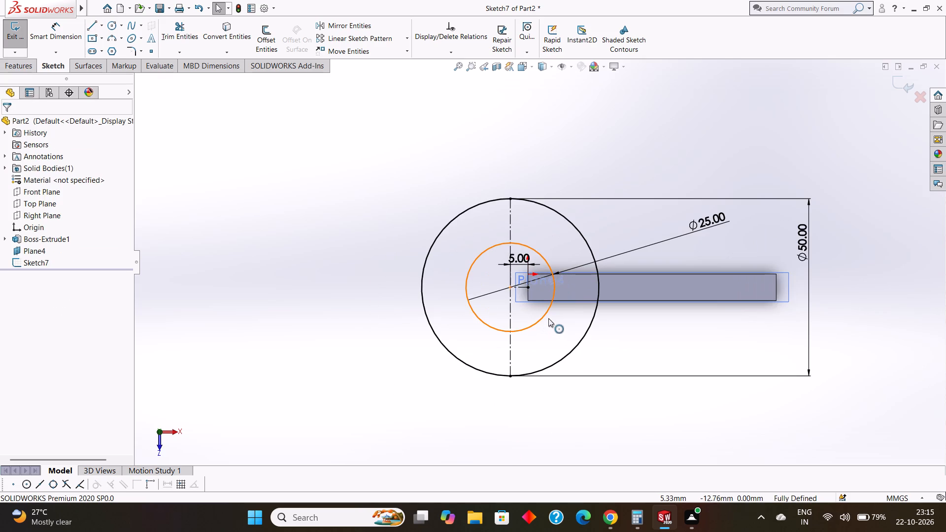
scroll(548, 318, "up", 1)
scroll(548, 318, "down", 1)
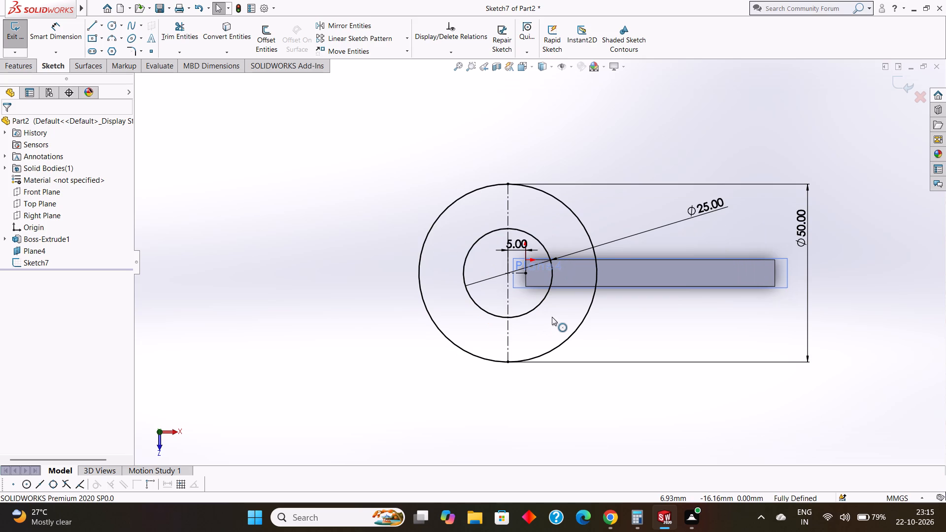
middle_click_drag(637, 359, 634, 307)
middle_click_drag(634, 307, 661, 234)
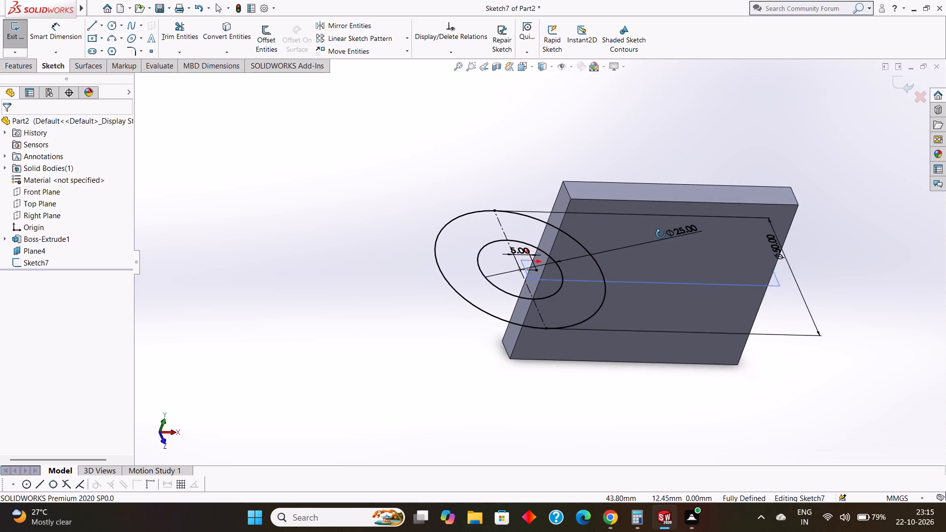
middle_click_drag(661, 234, 652, 234)
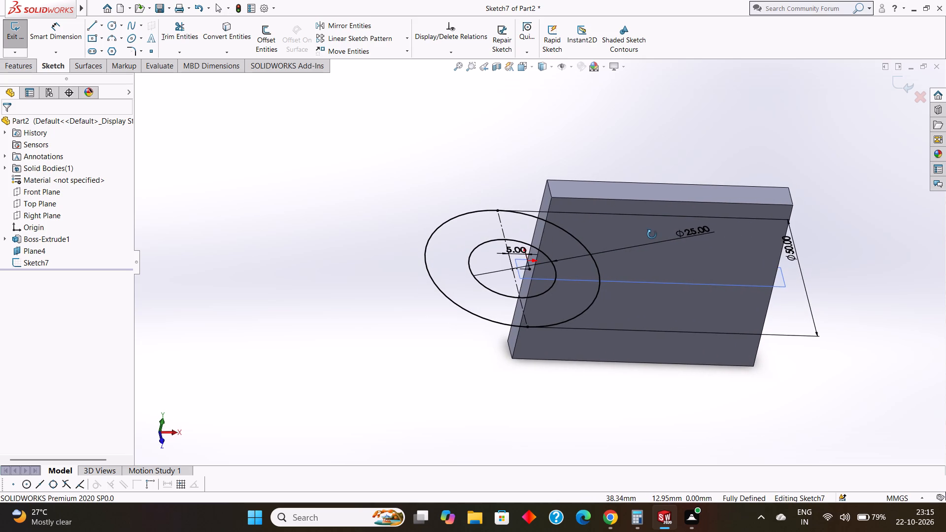
middle_click_drag(652, 234, 656, 239)
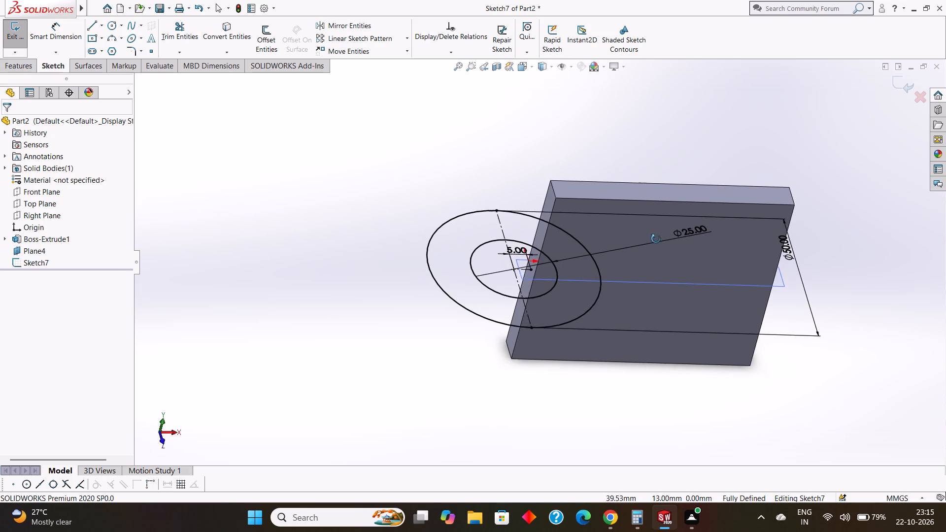
middle_click_drag(656, 239, 645, 234)
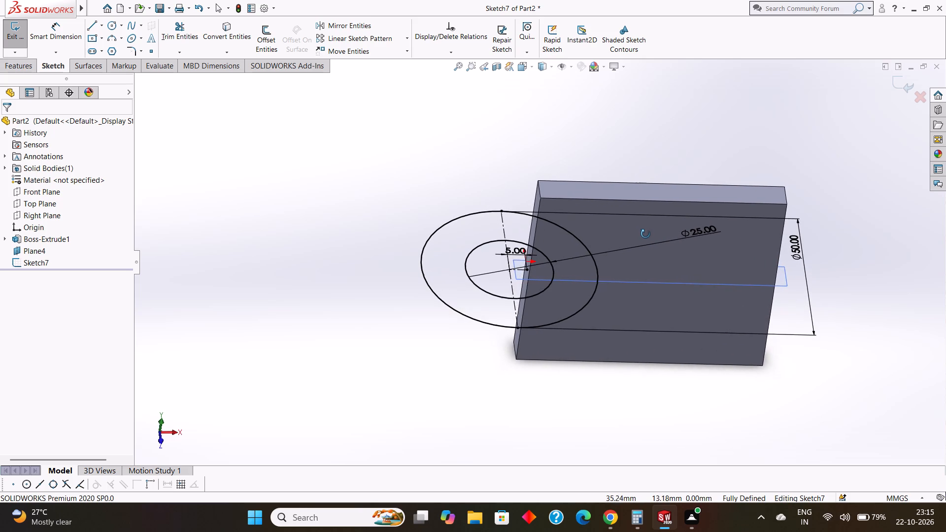
middle_click_drag(645, 234, 635, 208)
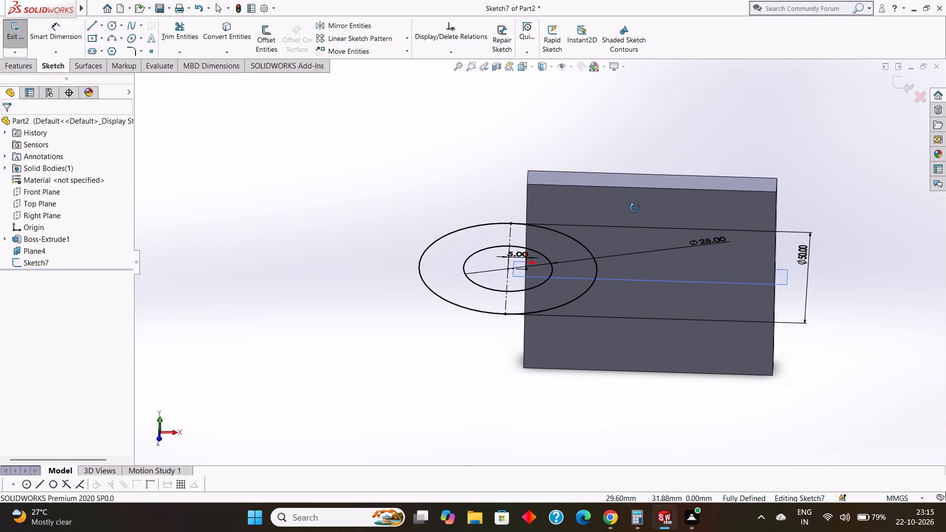
middle_click_drag(635, 208, 649, 342)
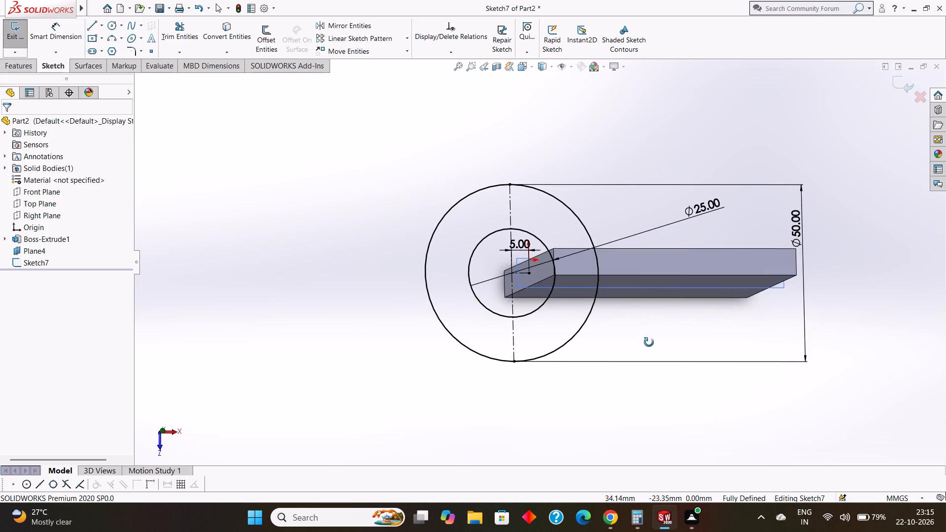
middle_click_drag(649, 342, 643, 312)
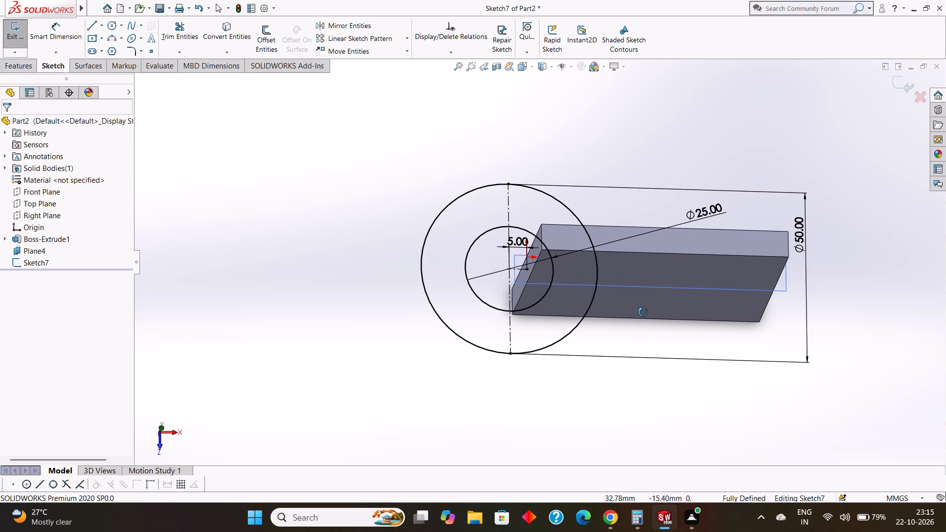
middle_click_drag(643, 312, 650, 334)
scroll(650, 334, "down", 1)
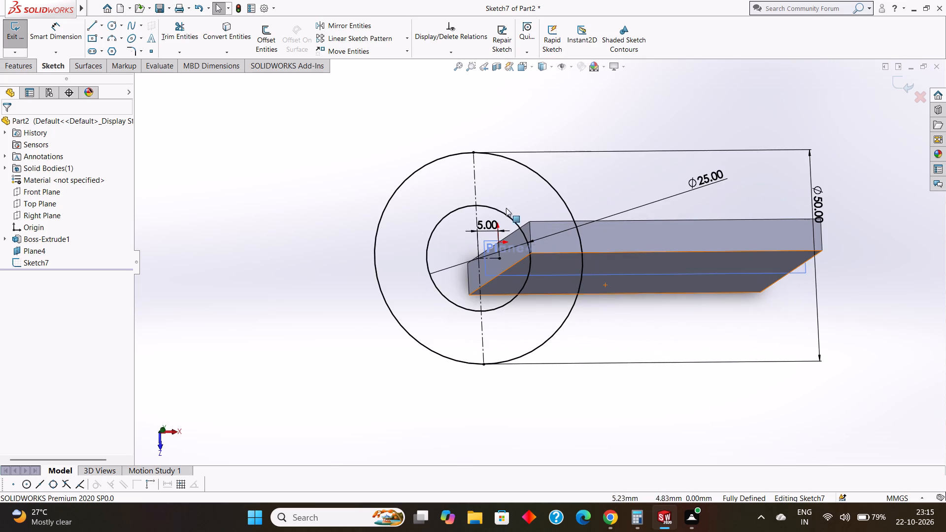
Delete the outer 50 mm circle and the inner 25 mm circle along with their diameter dimensions.
right_click(460, 155)
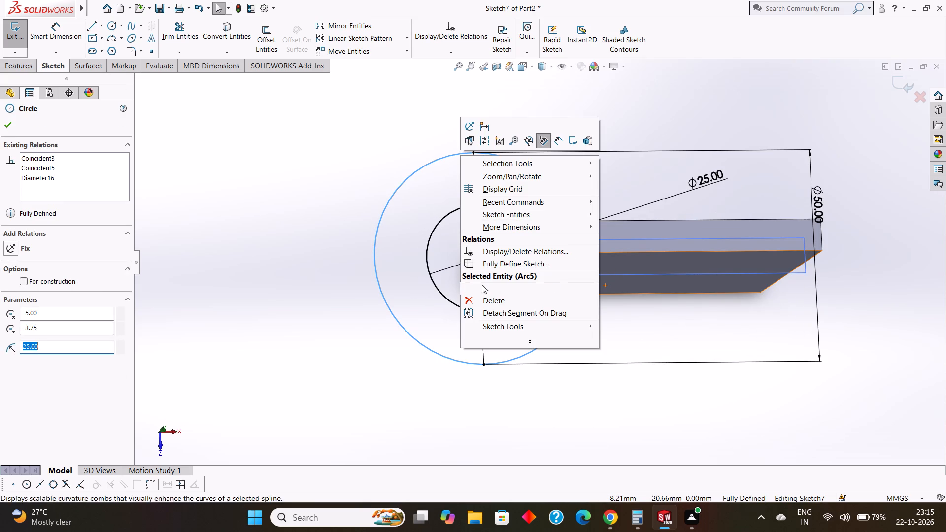
left_click(488, 299)
left_click(408, 259)
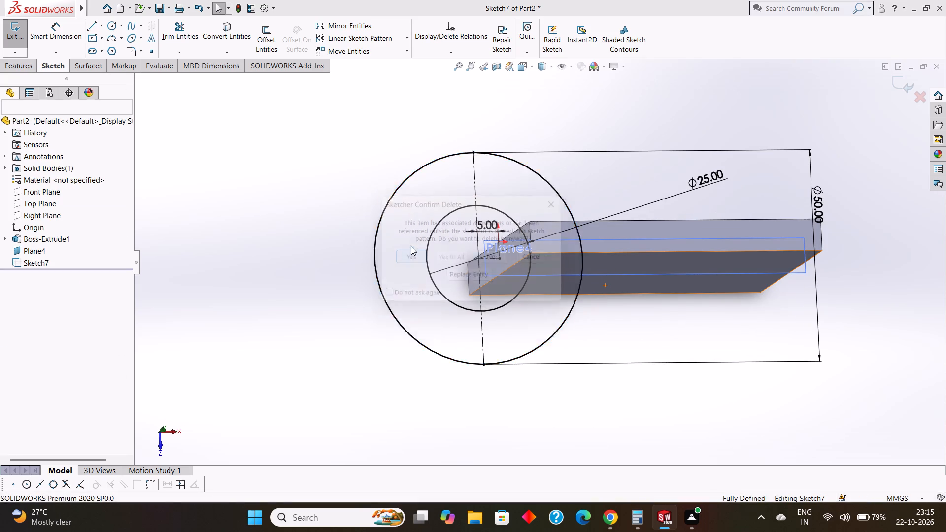
right_click(446, 216)
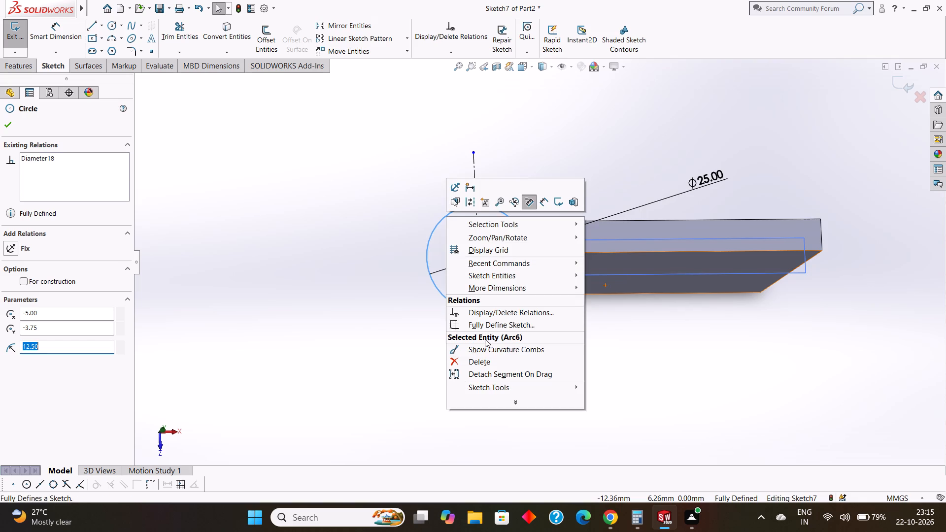
left_click(485, 359)
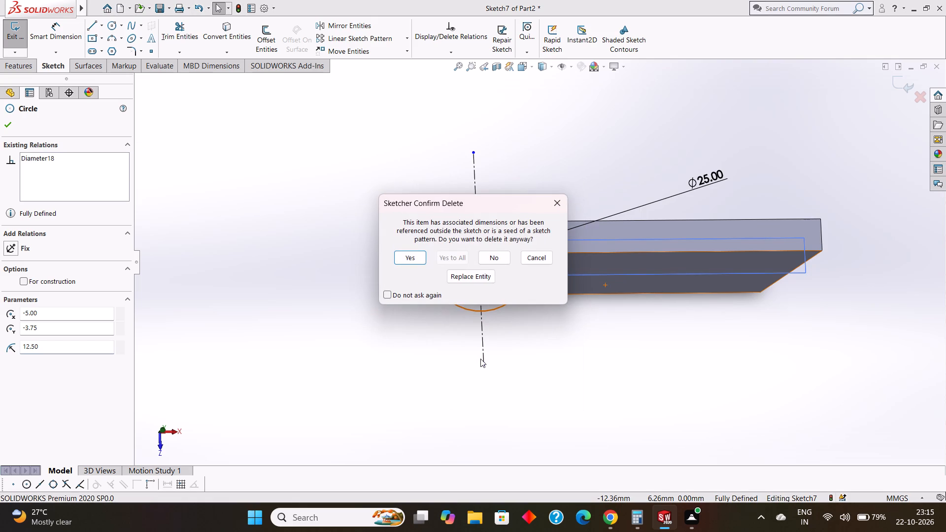
left_click(419, 258)
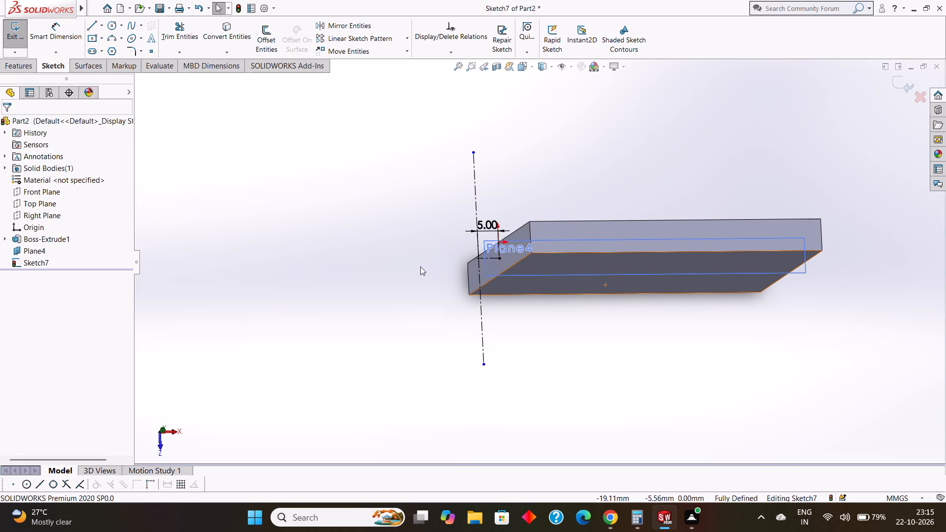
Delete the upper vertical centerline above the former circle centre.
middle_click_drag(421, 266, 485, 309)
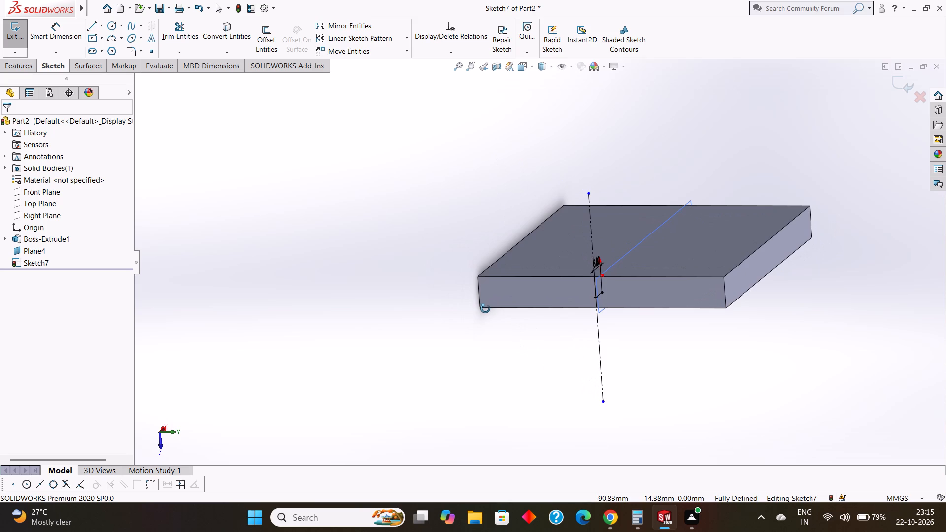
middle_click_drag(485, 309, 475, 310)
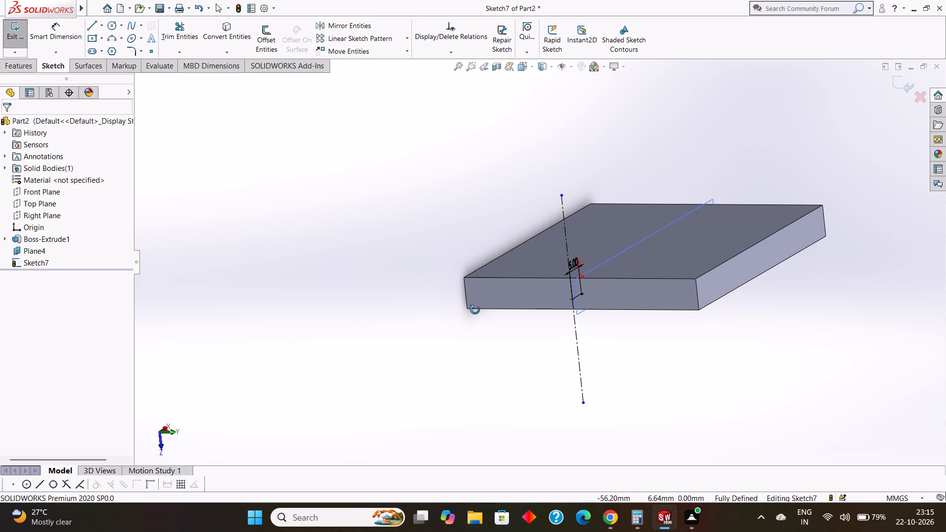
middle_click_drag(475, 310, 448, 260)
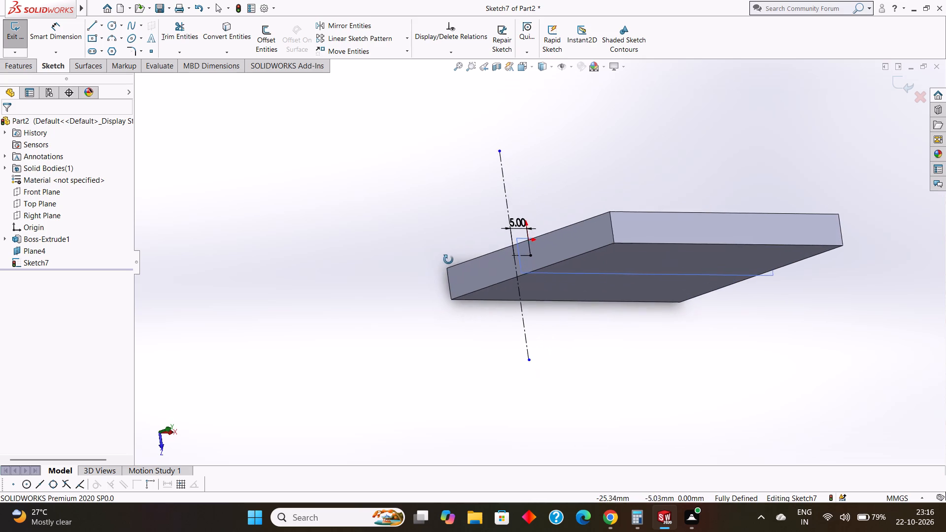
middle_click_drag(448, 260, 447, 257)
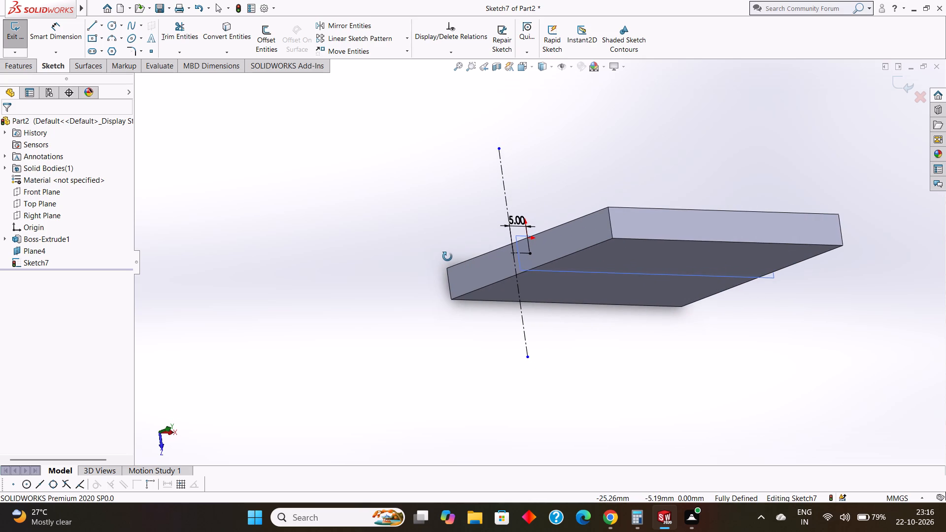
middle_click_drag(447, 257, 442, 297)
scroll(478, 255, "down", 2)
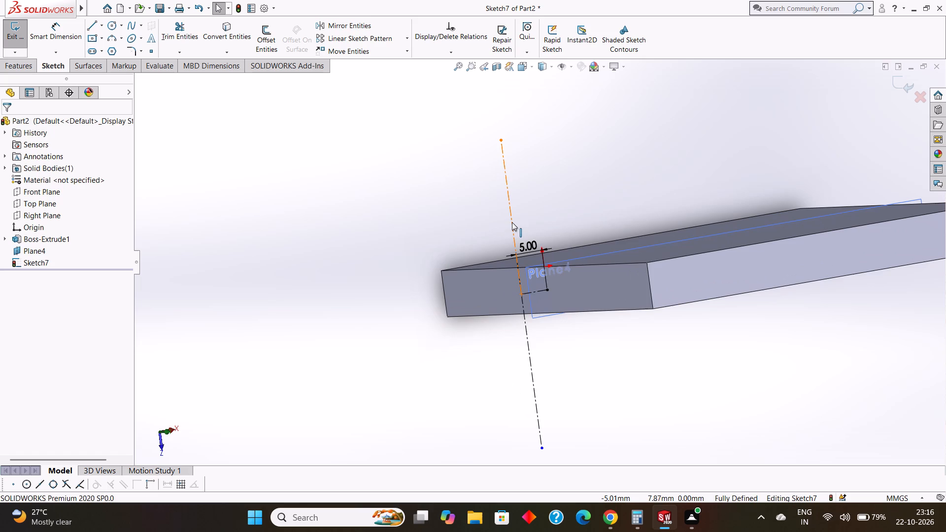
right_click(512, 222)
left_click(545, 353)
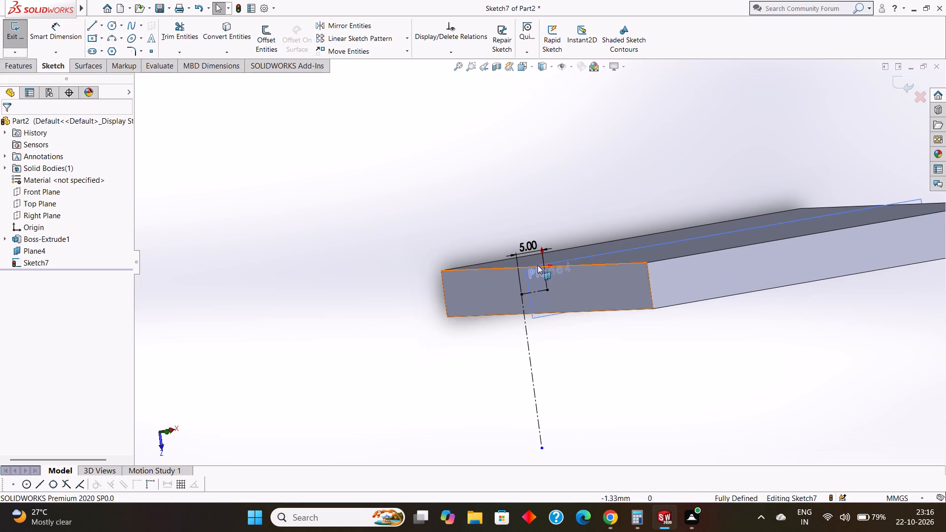
Delete the 5 mm dimension, the short horizontal centerline and the 25 mm vertical centerline, and exit the emptied sketch.
right_click(533, 245)
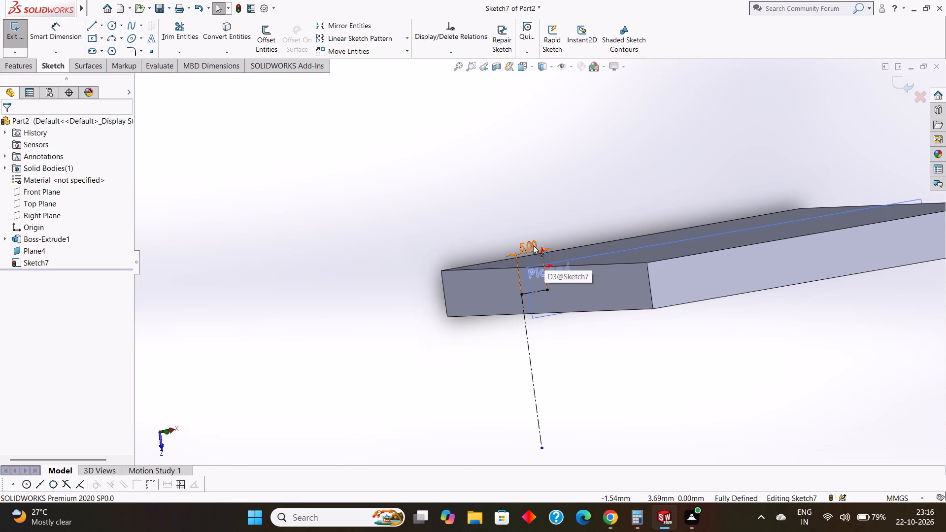
left_click(566, 366)
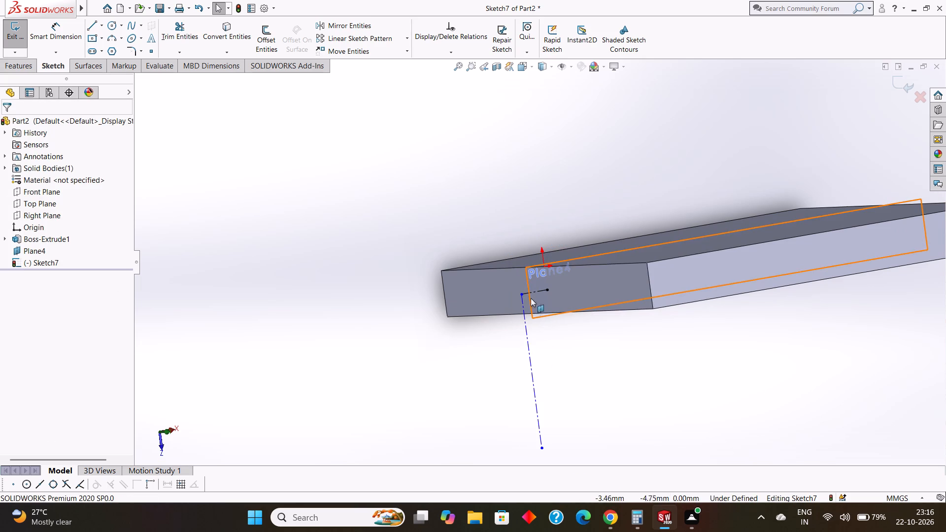
right_click(530, 294)
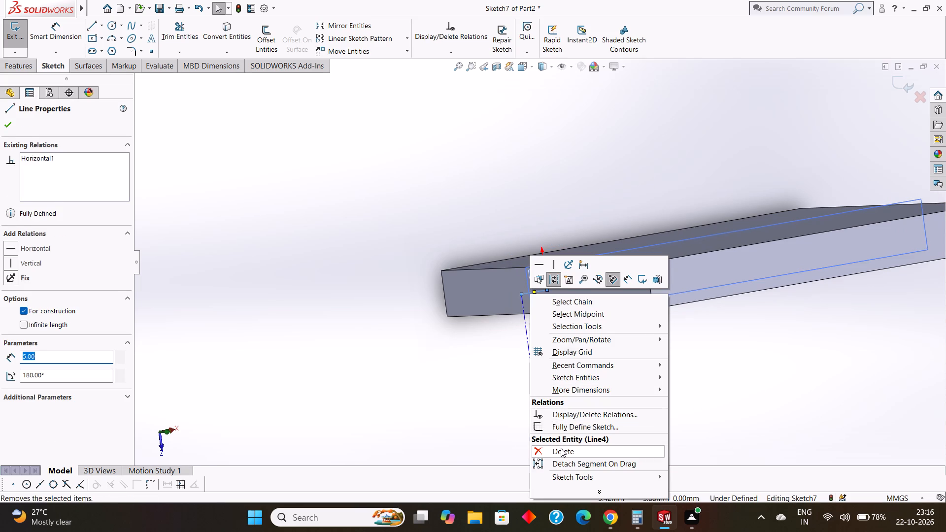
left_click(561, 448)
right_click(527, 328)
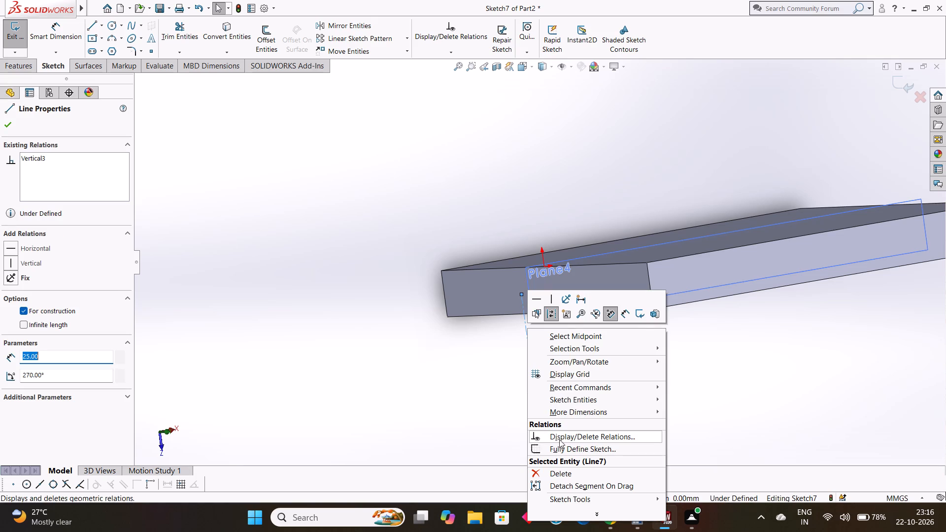
left_click(561, 469)
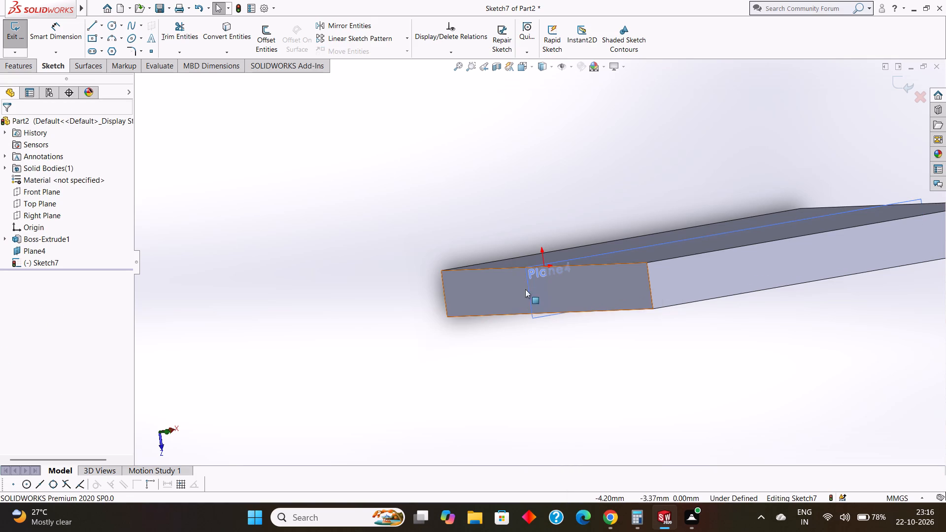
left_click(32, 259)
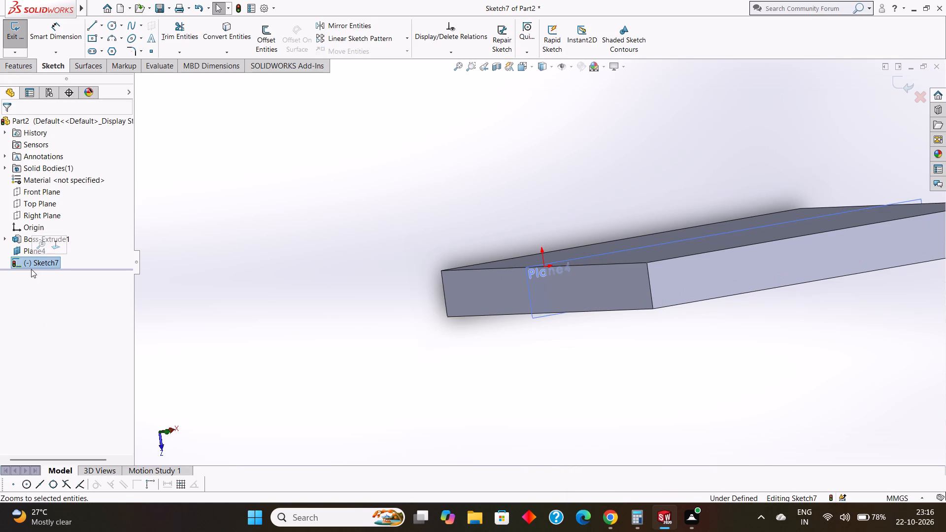
left_click(30, 271)
left_click(908, 82)
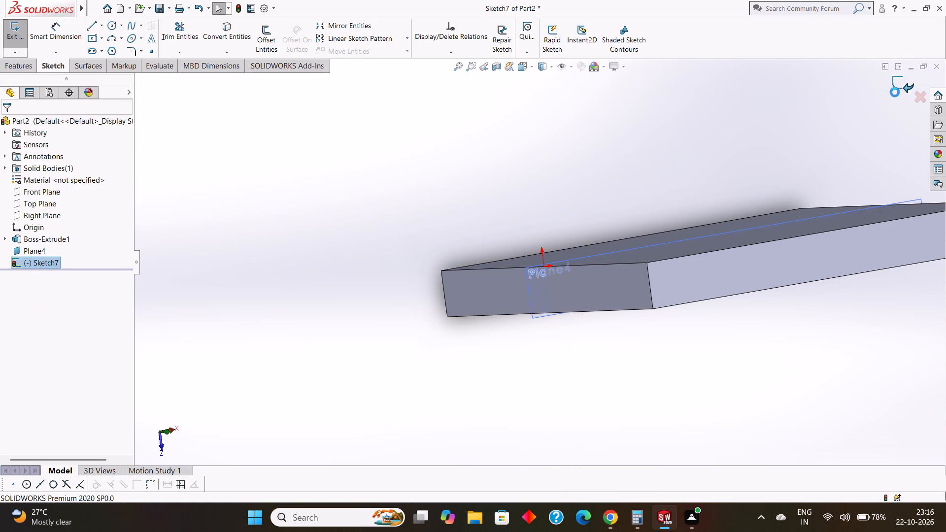
Delete the offset reference plane Plane4 from the part.
right_click(31, 254)
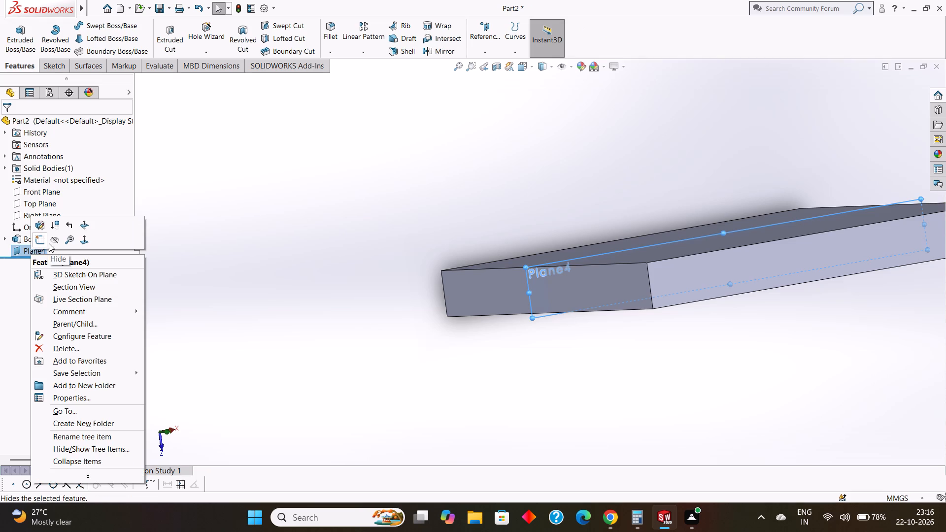
left_click(59, 346)
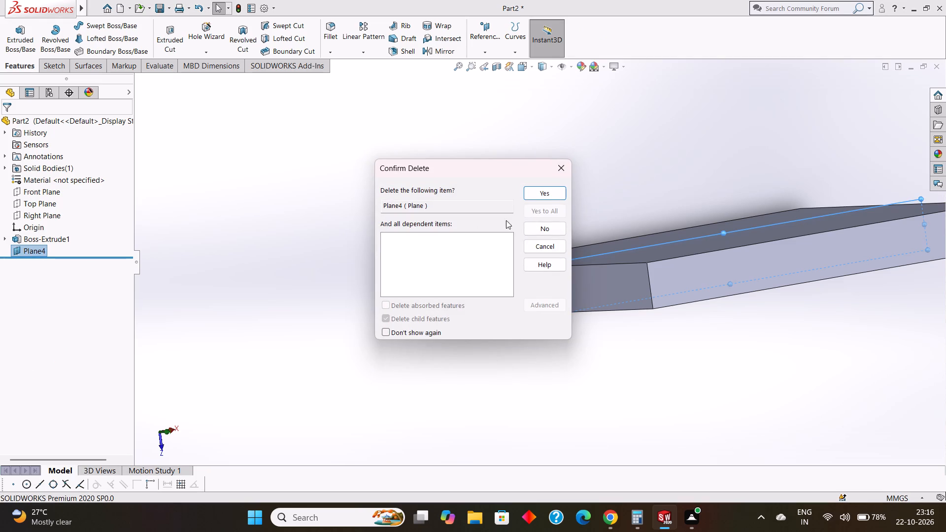
left_click(542, 196)
Start a new reference plane with the Front Plane as its first reference.
scroll(499, 221, "up", 2)
middle_click_drag(497, 218, 490, 209)
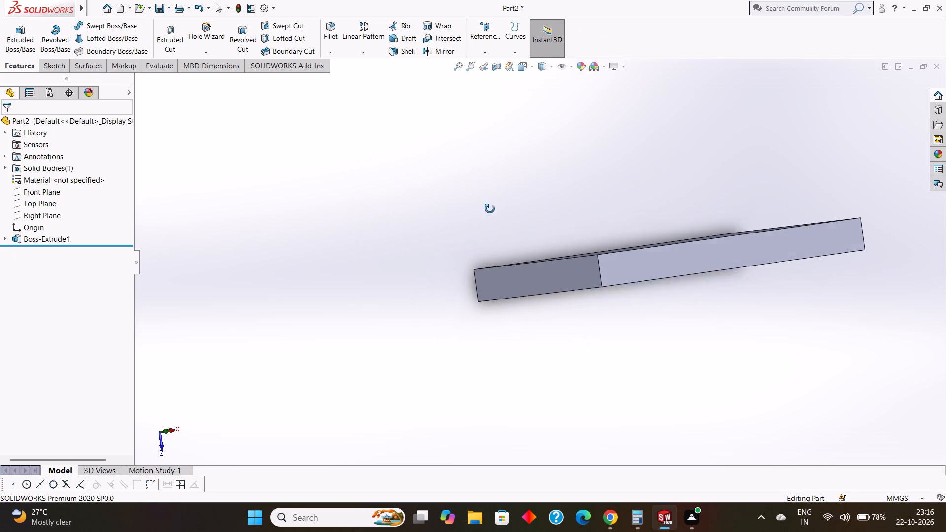
middle_click_drag(490, 209, 485, 199)
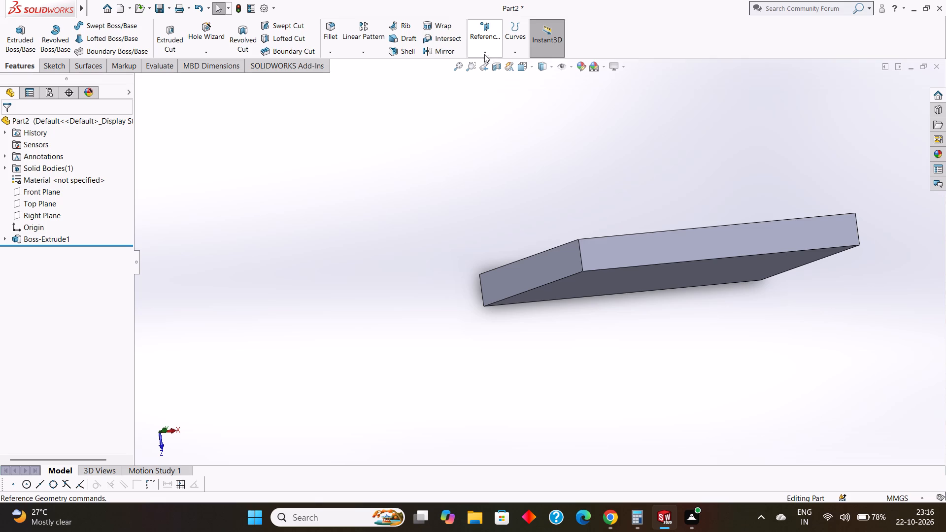
left_click(484, 52)
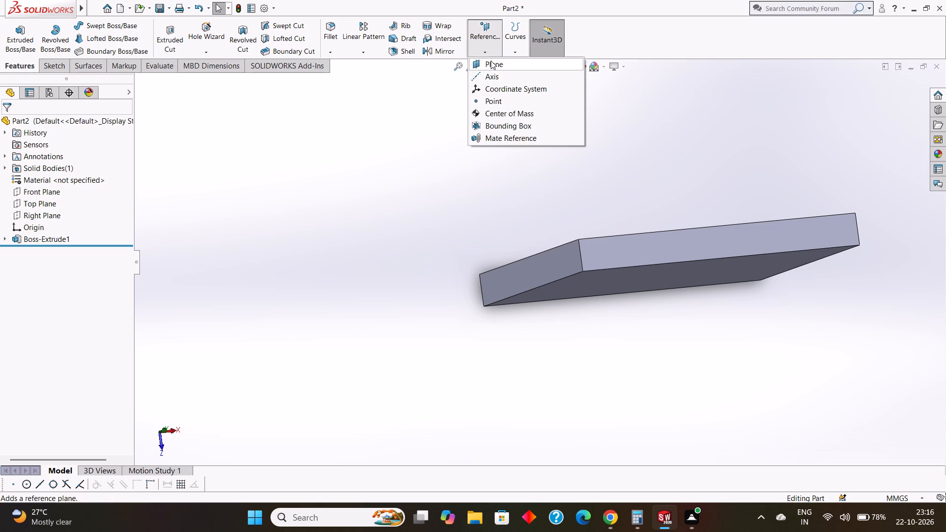
left_click(491, 62)
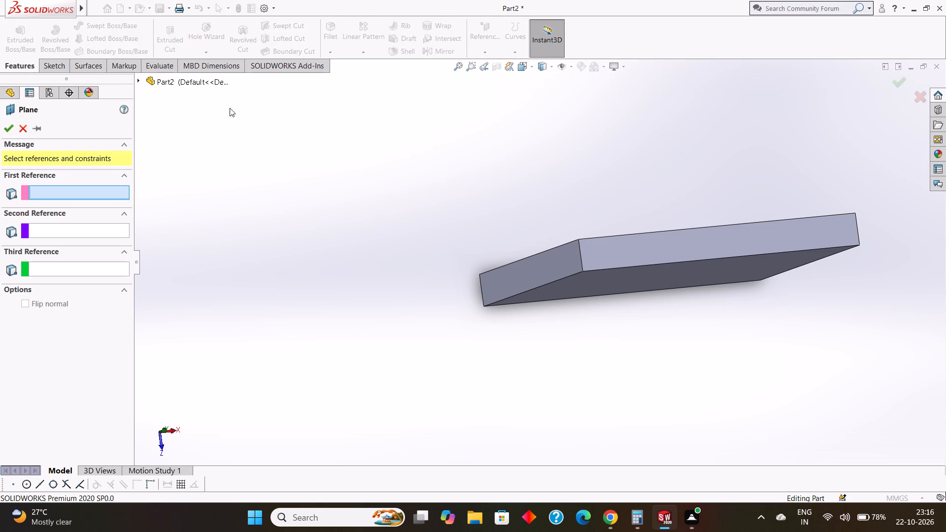
left_click(139, 82)
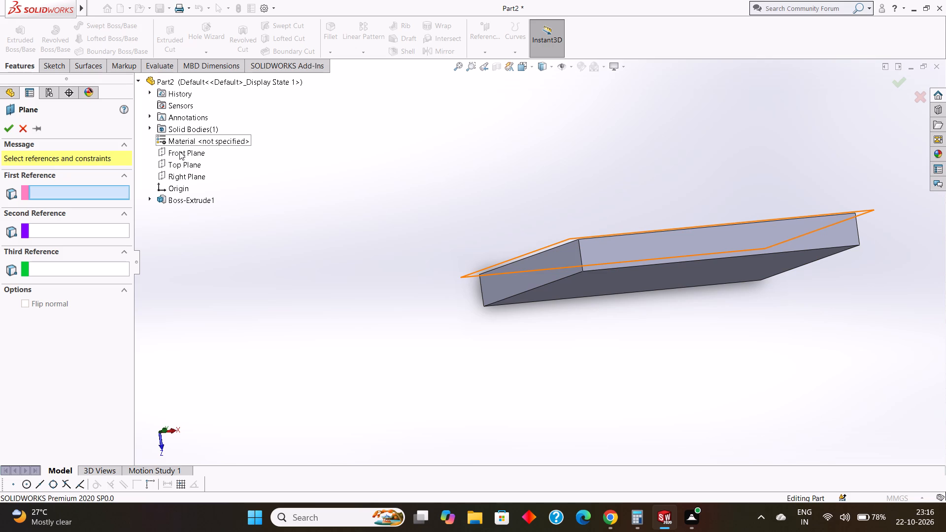
left_click(181, 153)
middle_click_drag(314, 155, 331, 174)
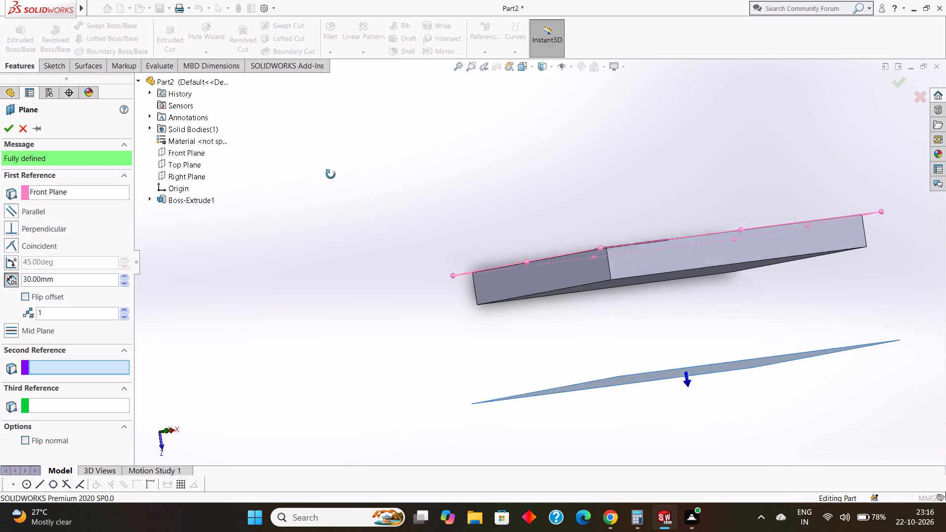
middle_click_drag(331, 174, 325, 169)
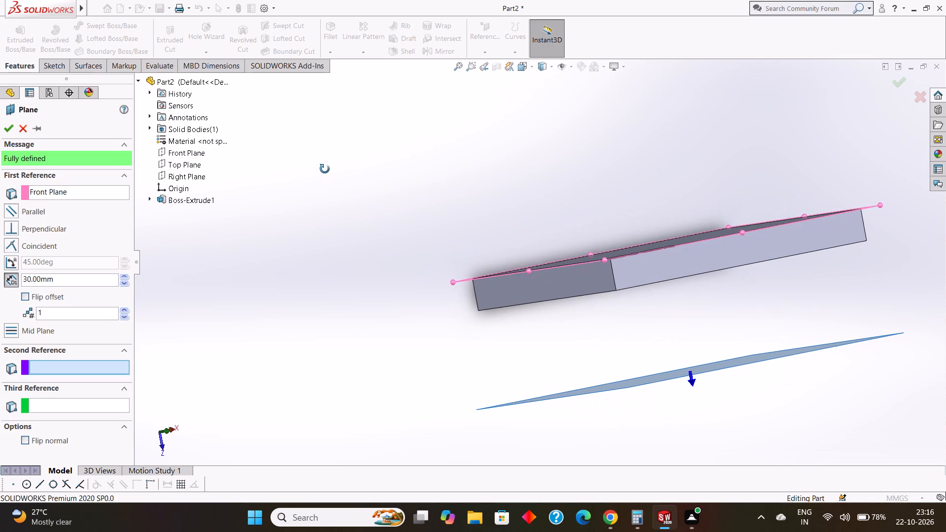
middle_click_drag(325, 169, 333, 183)
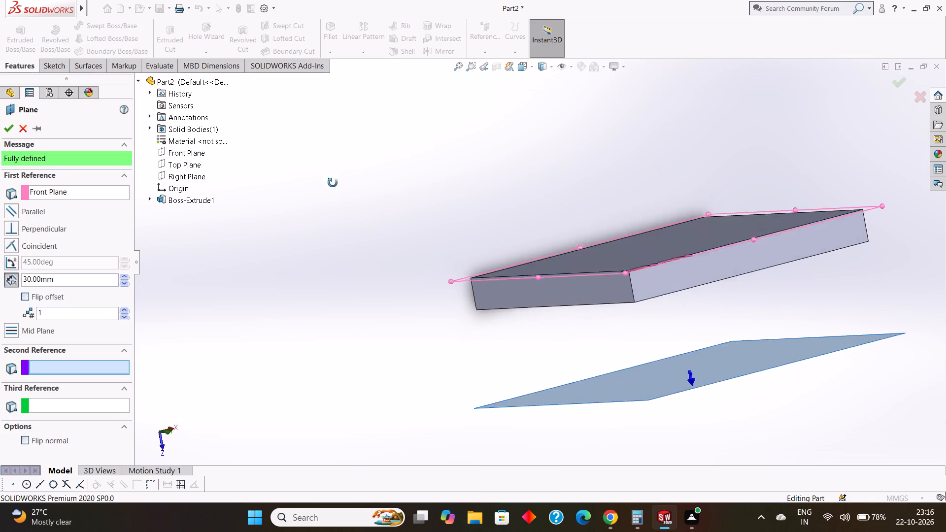
middle_click_drag(333, 183, 331, 169)
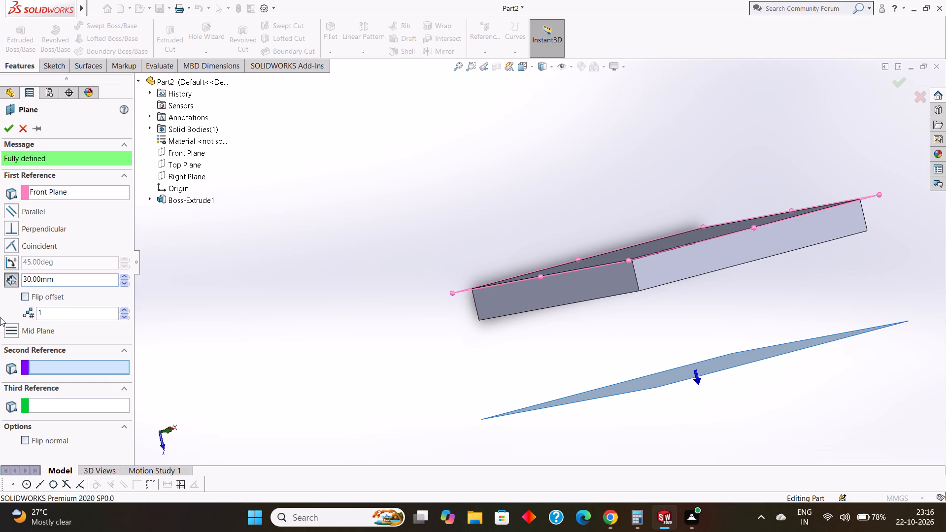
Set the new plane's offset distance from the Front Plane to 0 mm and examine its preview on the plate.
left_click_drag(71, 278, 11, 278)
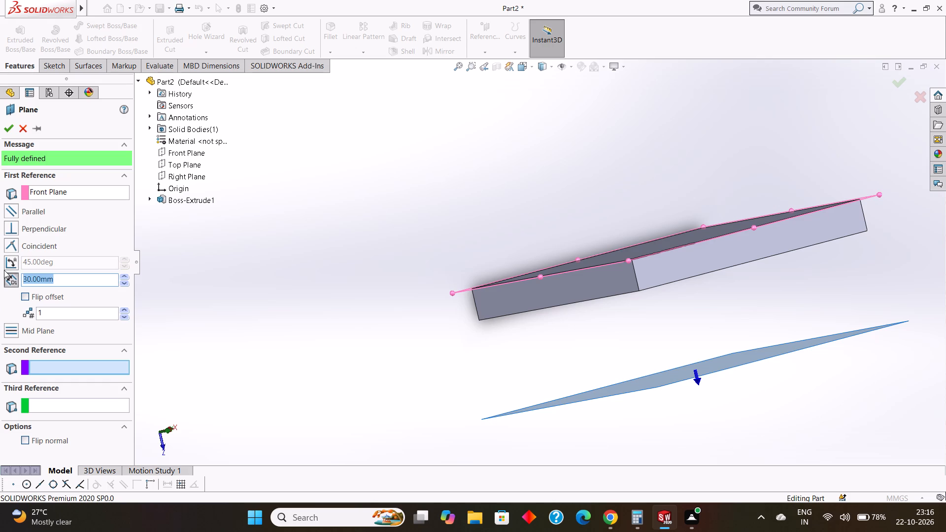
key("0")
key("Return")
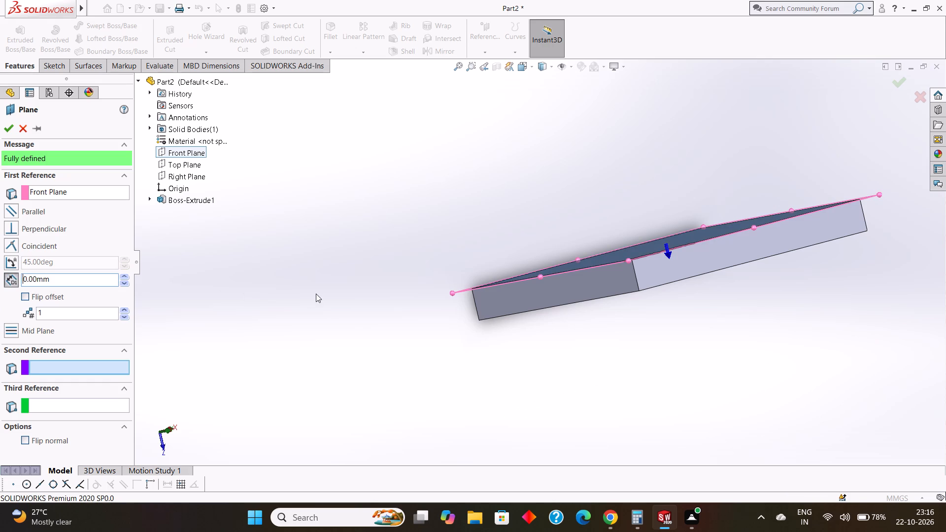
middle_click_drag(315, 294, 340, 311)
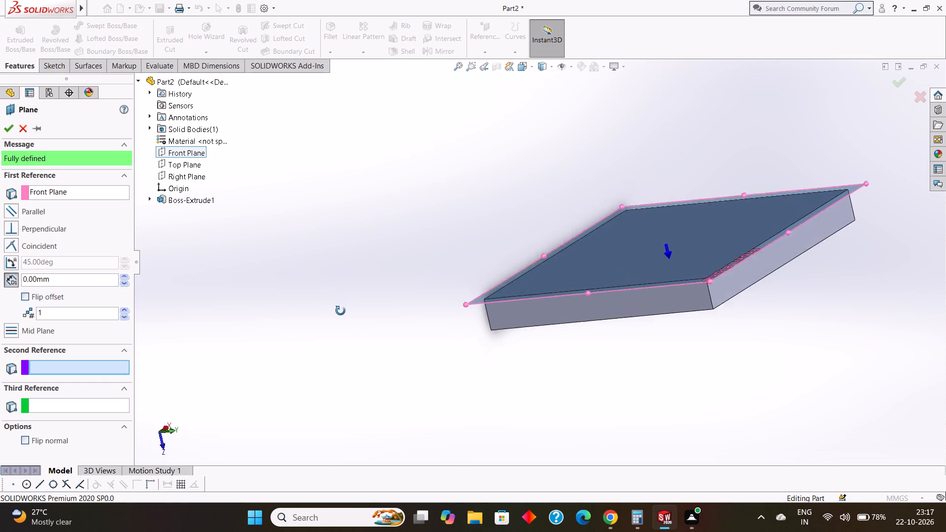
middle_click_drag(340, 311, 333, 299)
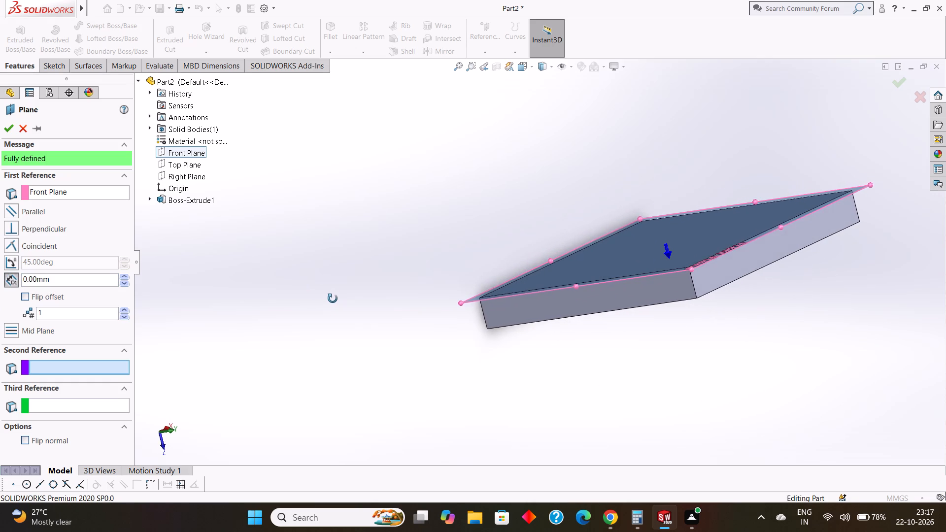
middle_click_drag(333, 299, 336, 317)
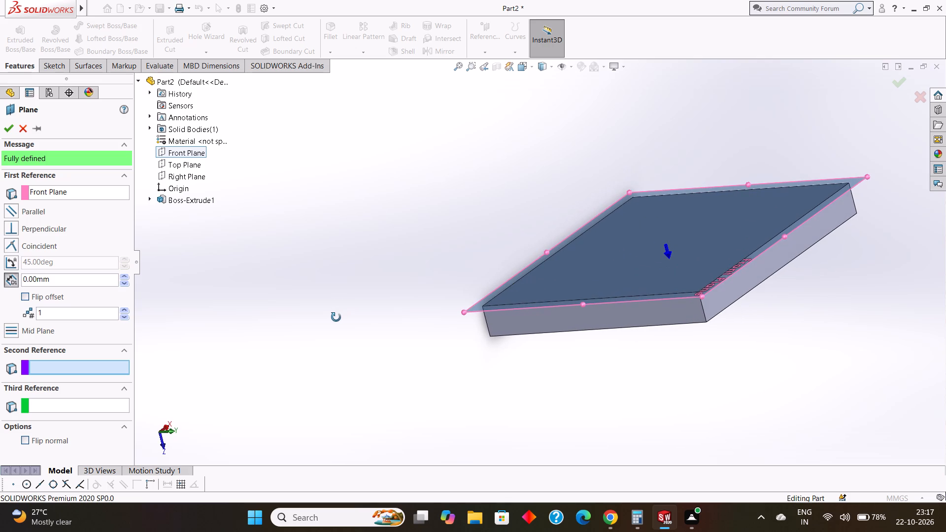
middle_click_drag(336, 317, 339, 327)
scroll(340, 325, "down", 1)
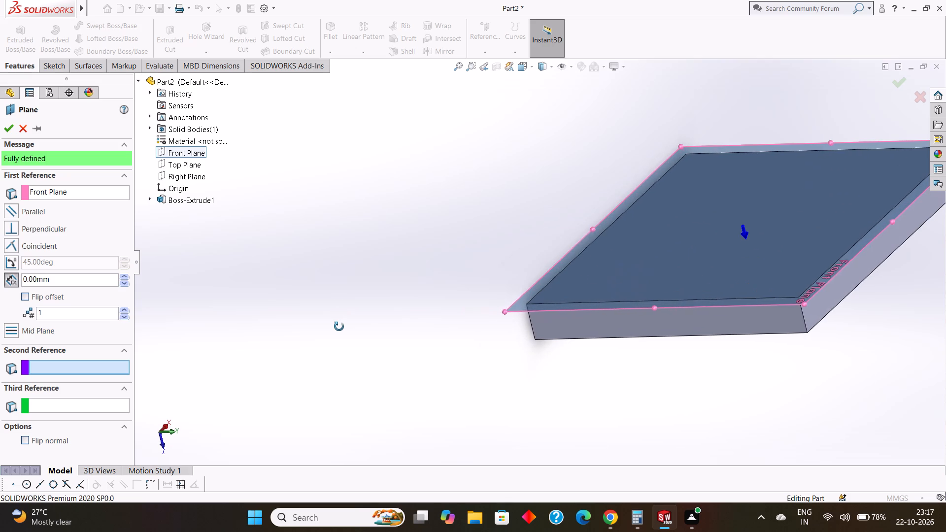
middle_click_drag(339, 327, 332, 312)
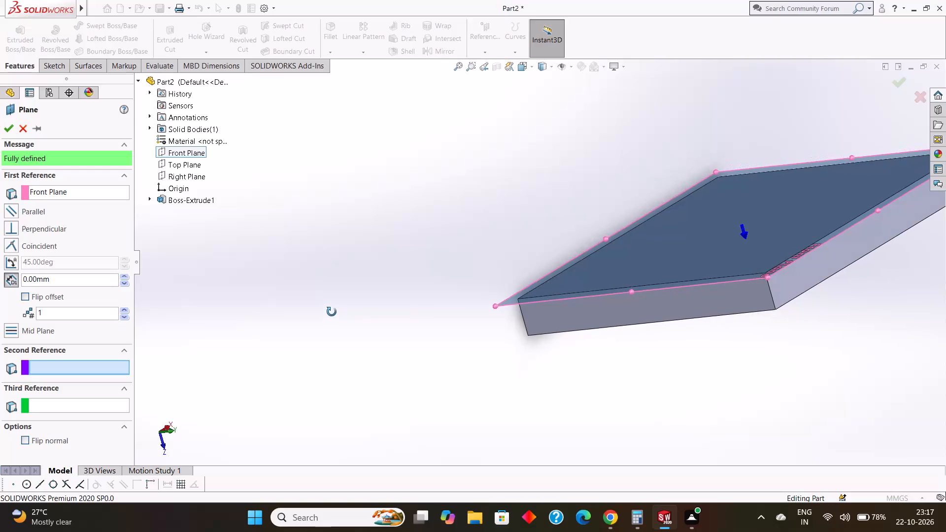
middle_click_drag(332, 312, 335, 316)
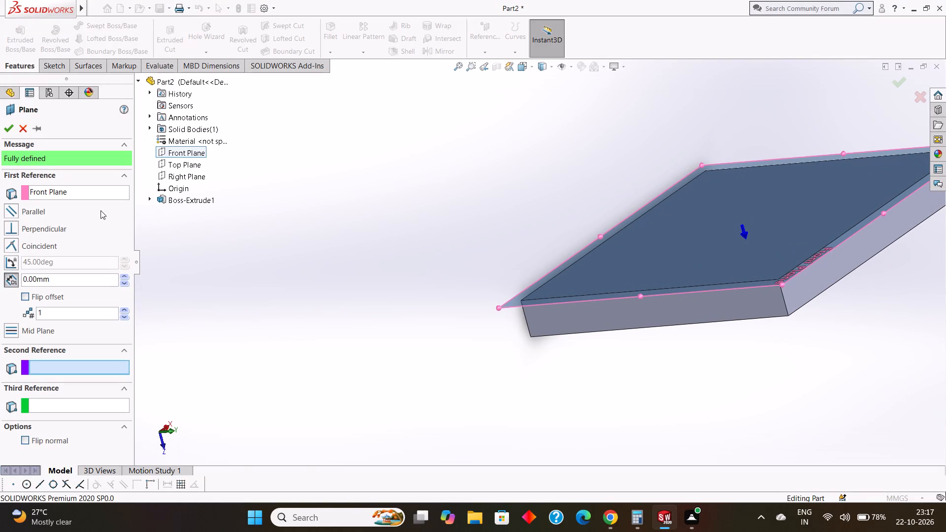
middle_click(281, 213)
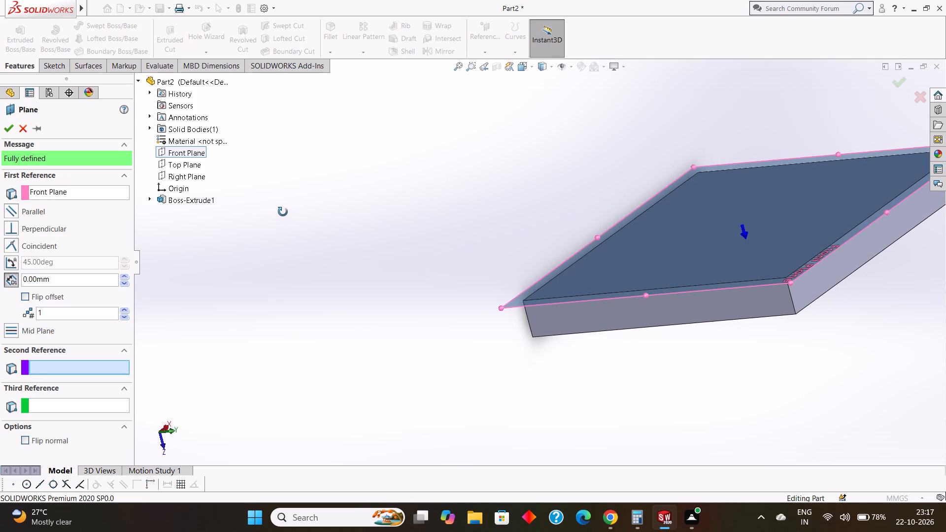
Switch to Calculator and work out half of the plate thickness, 7.5 ÷ 2.
left_click(633, 519)
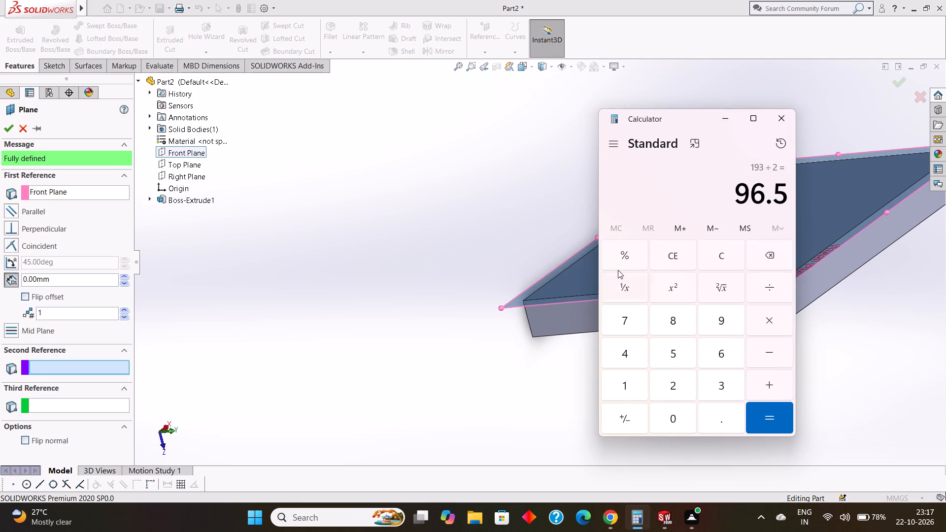
left_click(667, 257)
left_click(628, 322)
left_click(712, 414)
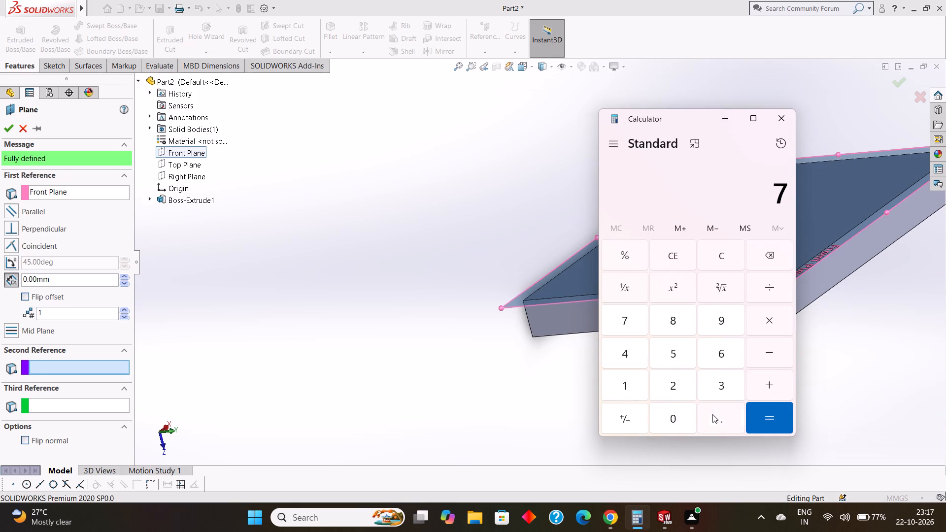
left_click(670, 355)
left_click(758, 292)
left_click(681, 381)
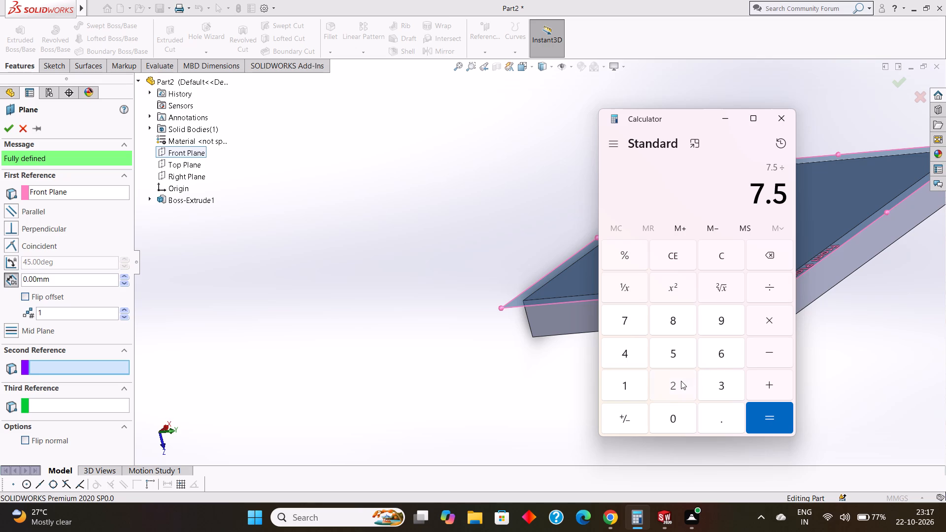
left_click(769, 408)
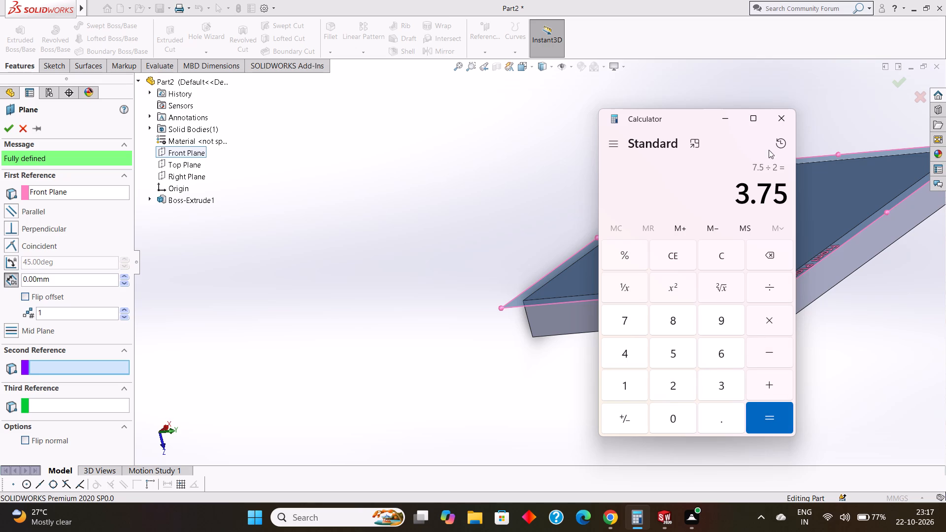
left_click(727, 124)
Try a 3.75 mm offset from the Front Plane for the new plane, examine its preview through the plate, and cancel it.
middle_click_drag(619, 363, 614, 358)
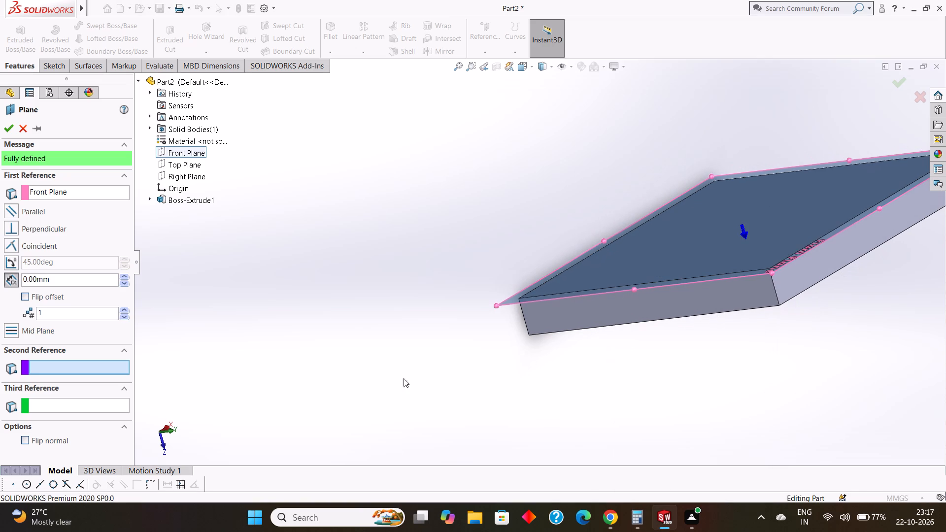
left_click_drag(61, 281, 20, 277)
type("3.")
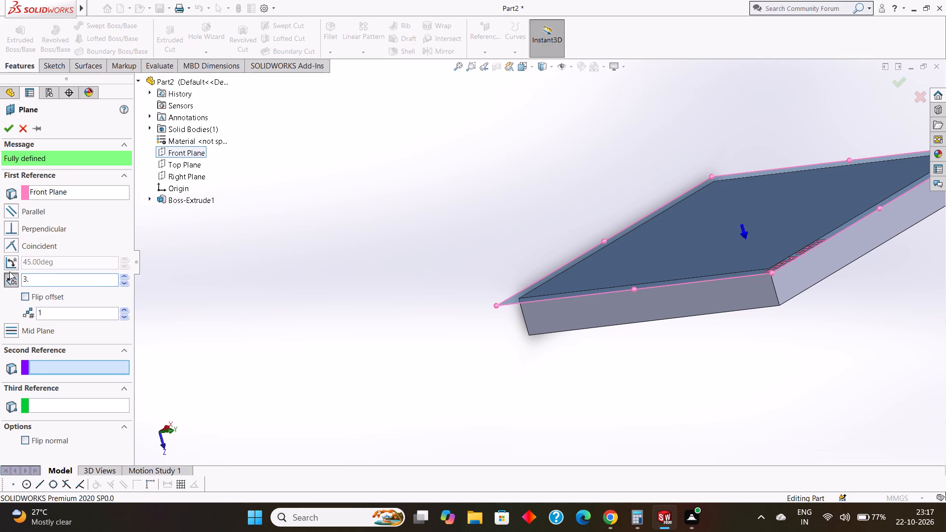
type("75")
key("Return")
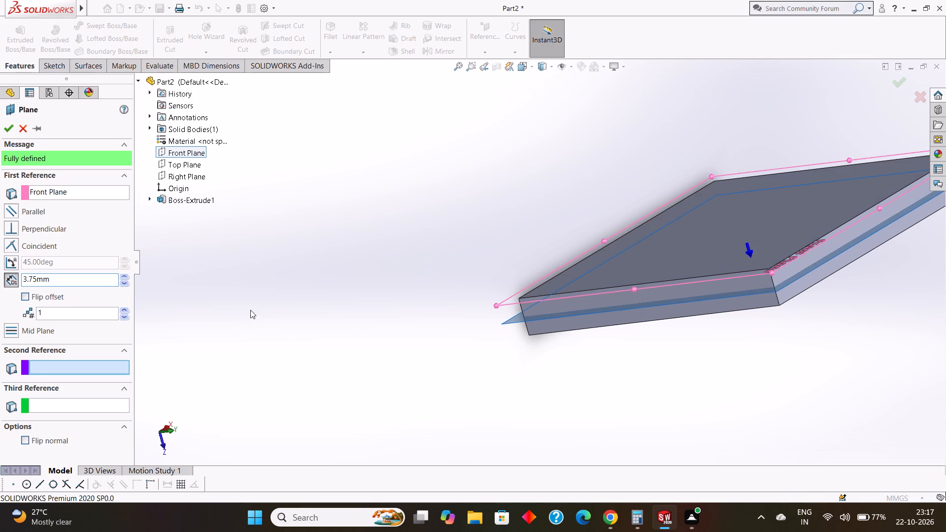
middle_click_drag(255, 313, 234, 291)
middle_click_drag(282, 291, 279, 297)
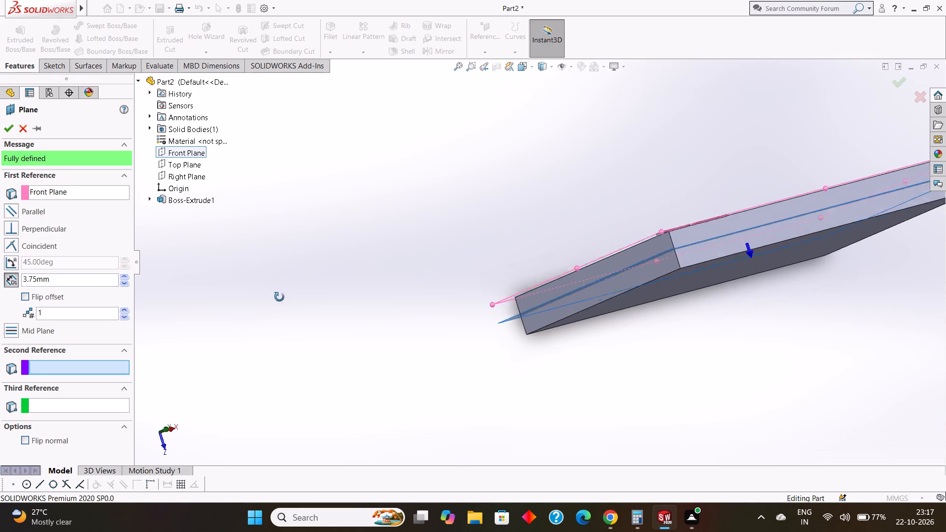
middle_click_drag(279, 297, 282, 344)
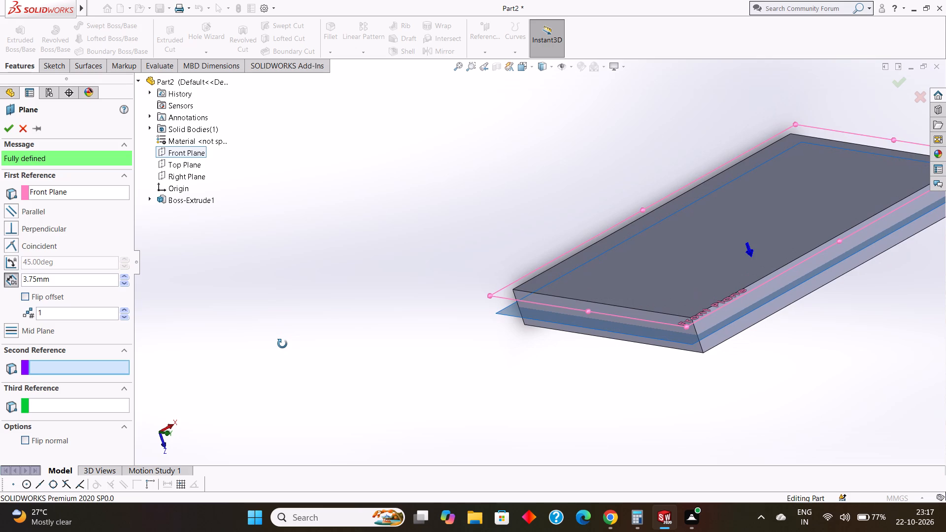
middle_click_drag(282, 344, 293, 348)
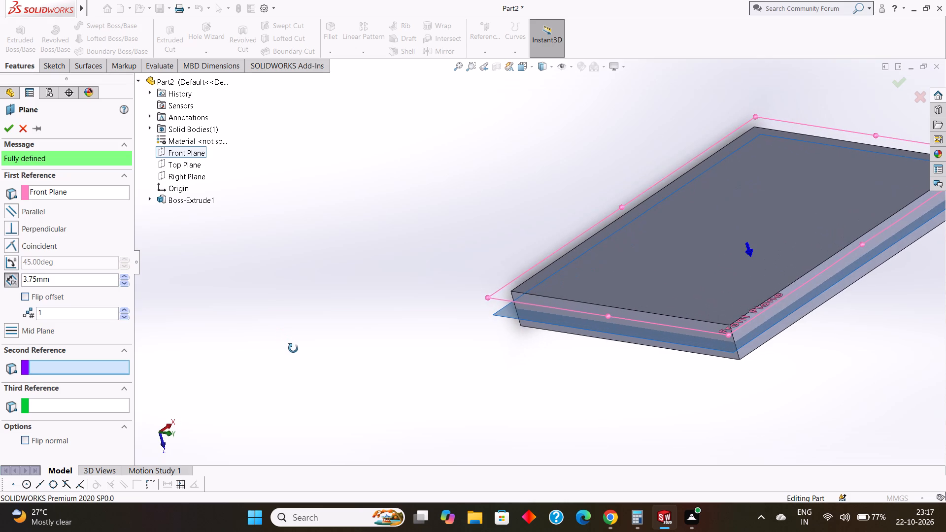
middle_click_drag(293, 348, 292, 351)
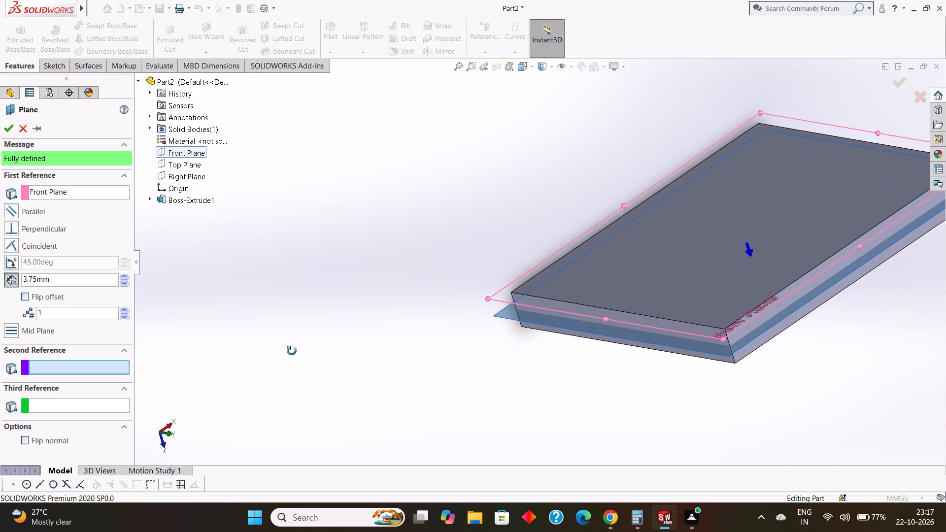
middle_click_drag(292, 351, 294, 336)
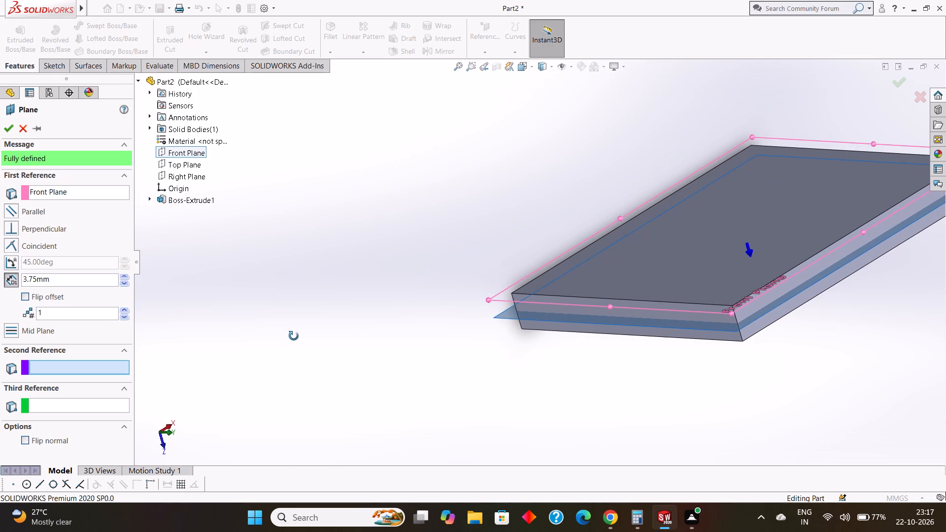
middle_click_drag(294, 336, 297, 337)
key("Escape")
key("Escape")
Create a reference plane offset 30 mm from the Top Plane, crossing the plate.
middle_click_drag(297, 339, 289, 333)
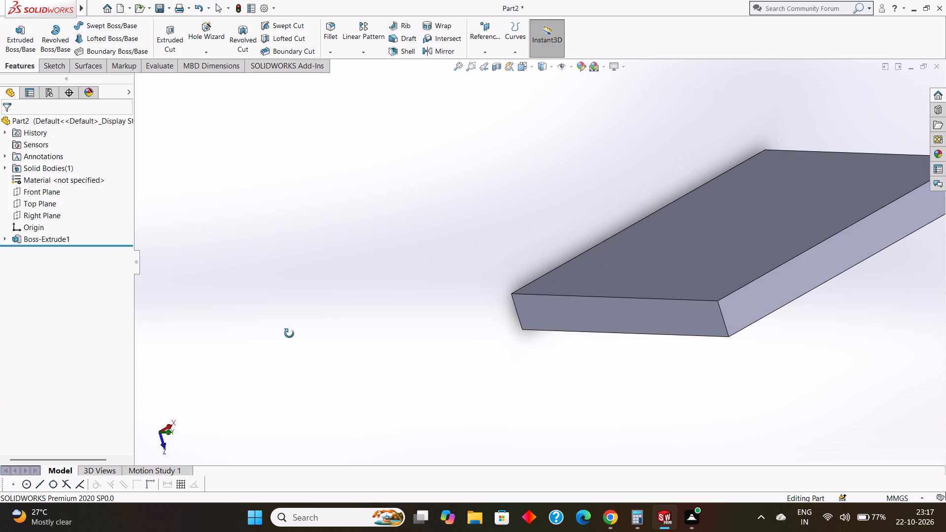
middle_click_drag(289, 333, 290, 354)
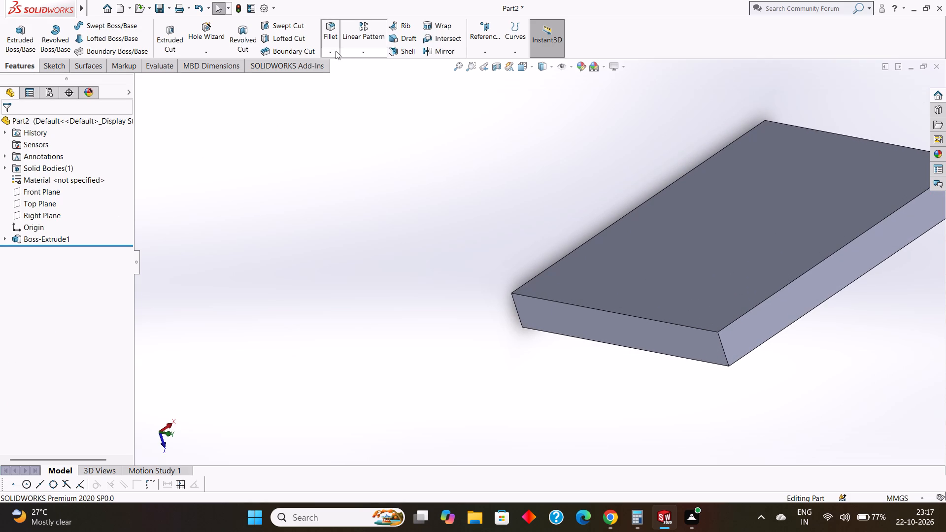
left_click(487, 53)
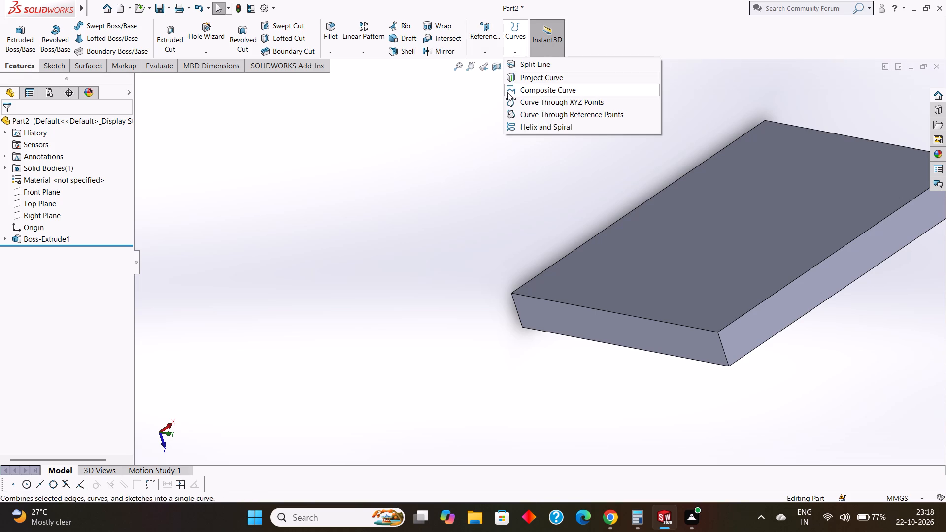
left_click(489, 108)
left_click(517, 52)
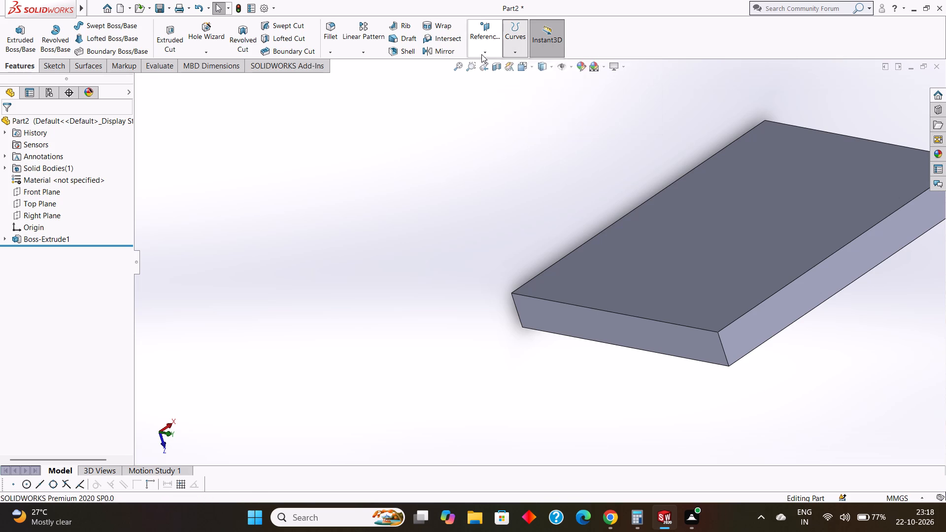
left_click(481, 53)
left_click(482, 51)
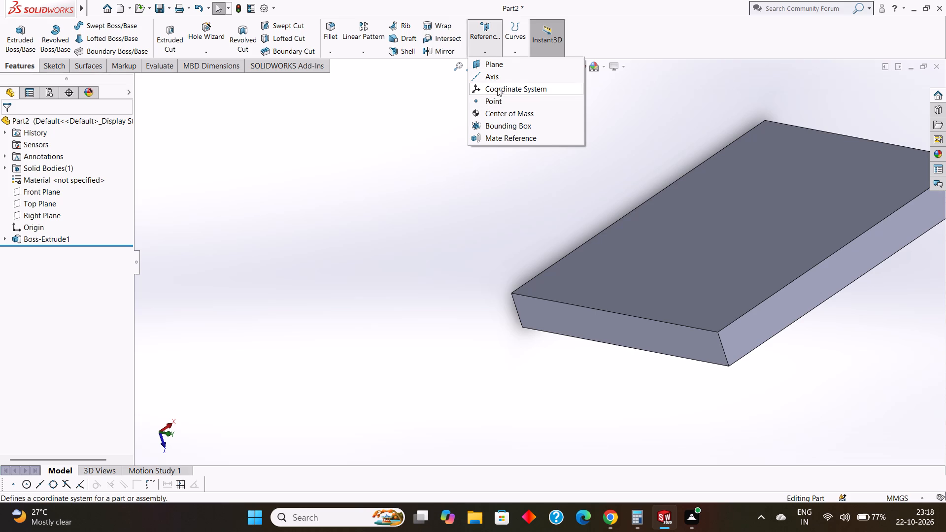
left_click(503, 67)
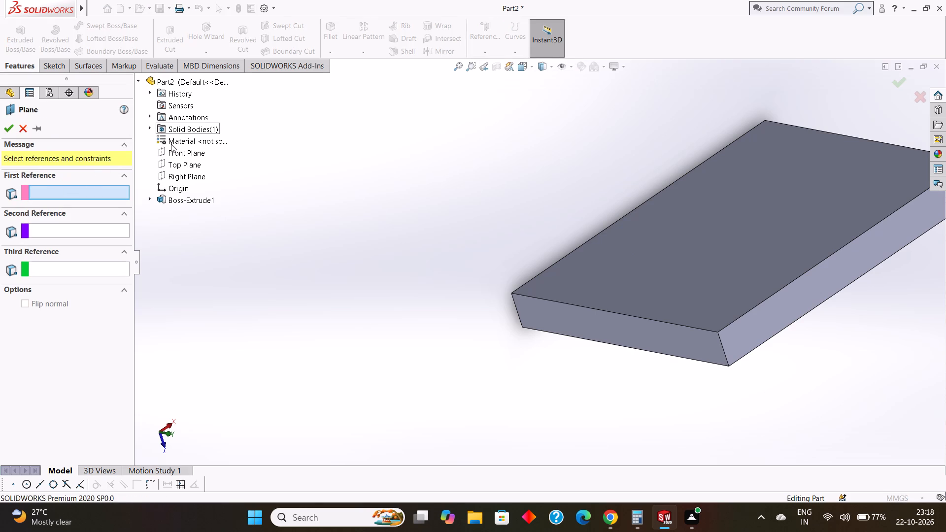
left_click(183, 166)
middle_click(255, 180)
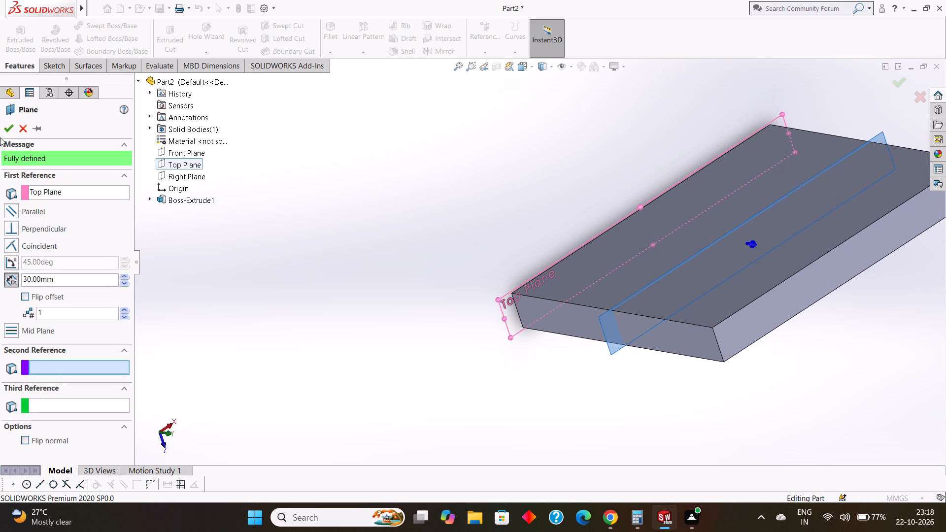
left_click(9, 125)
Start a new sketch on the plate's narrow 60 × 7.5 mm side face at the origin and view it face-on.
scroll(204, 166, "up", 2)
middle_click_drag(290, 191, 277, 190)
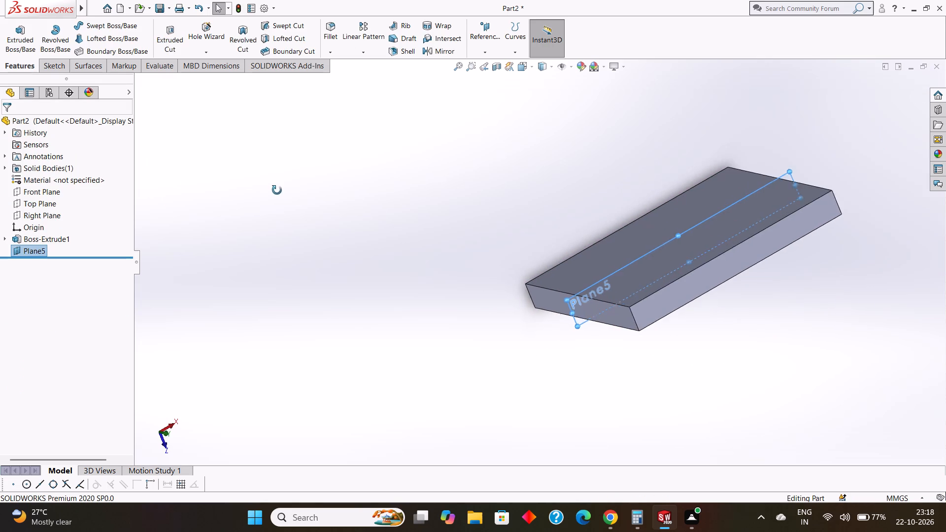
middle_click_drag(277, 190, 266, 187)
scroll(357, 238, "down", 1)
scroll(357, 238, "up", 2)
middle_click_drag(357, 238, 355, 233)
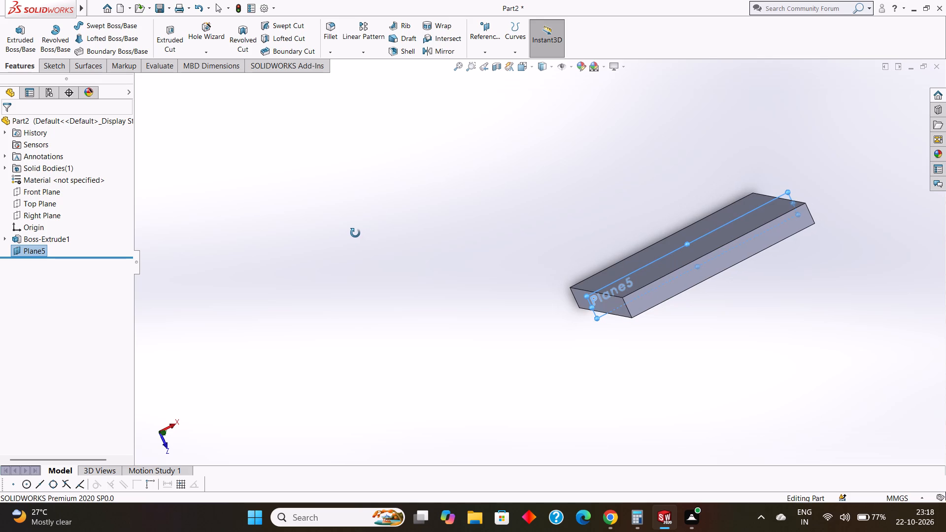
middle_click_drag(355, 233, 351, 233)
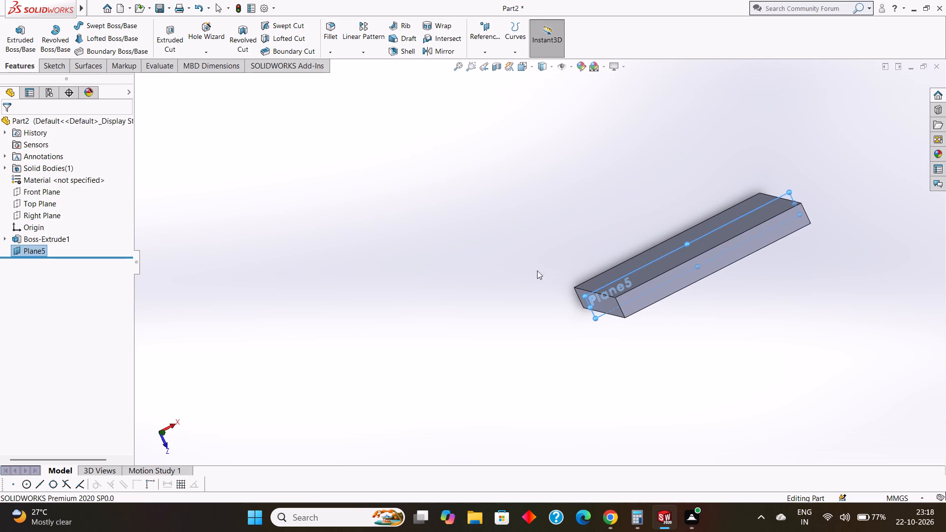
scroll(591, 294, "down", 8)
left_click(567, 282)
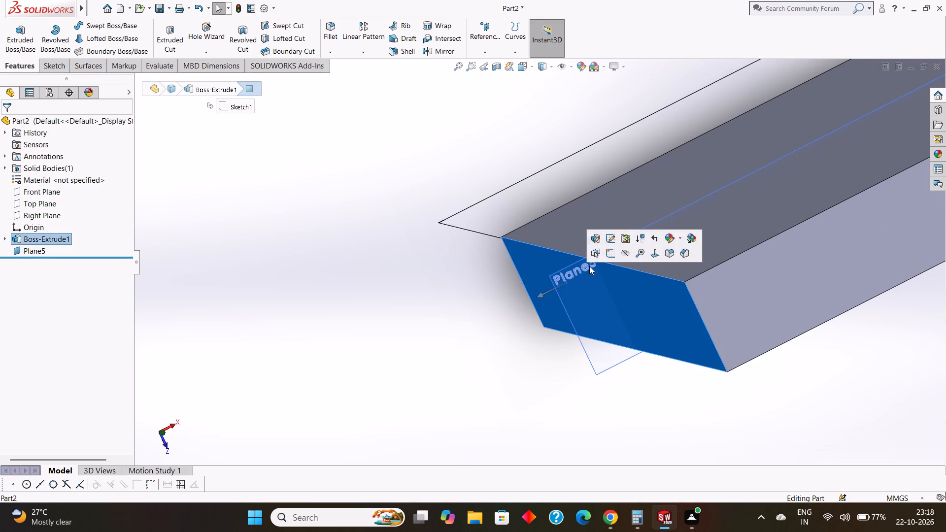
left_click(607, 258)
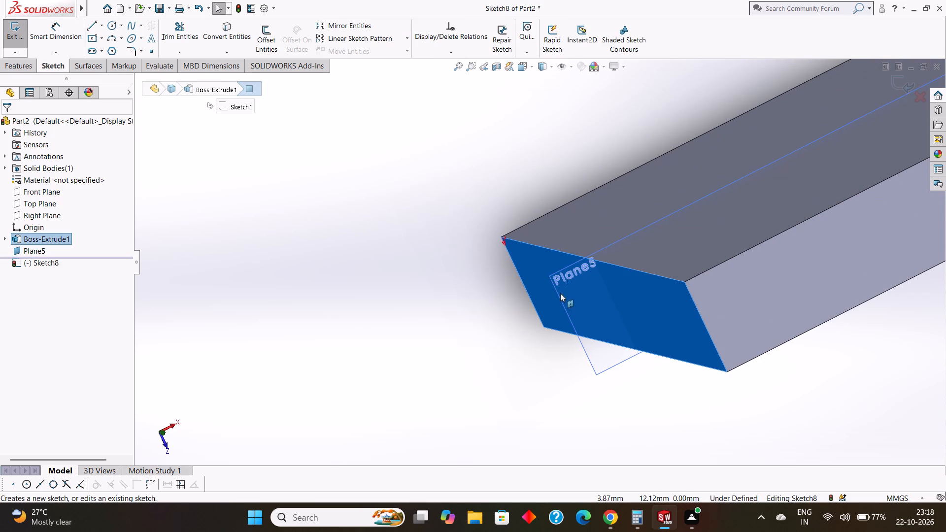
key("ctrl+8")
scroll(539, 247, "up", 2)
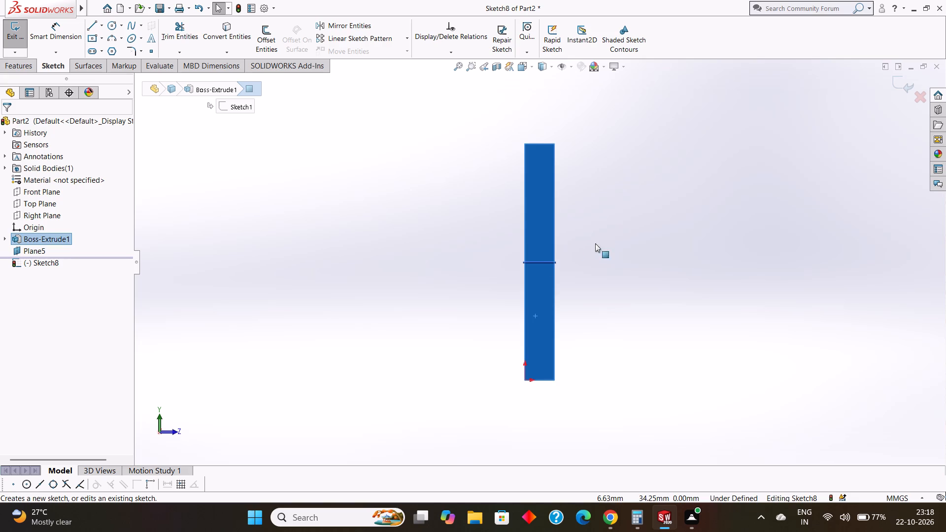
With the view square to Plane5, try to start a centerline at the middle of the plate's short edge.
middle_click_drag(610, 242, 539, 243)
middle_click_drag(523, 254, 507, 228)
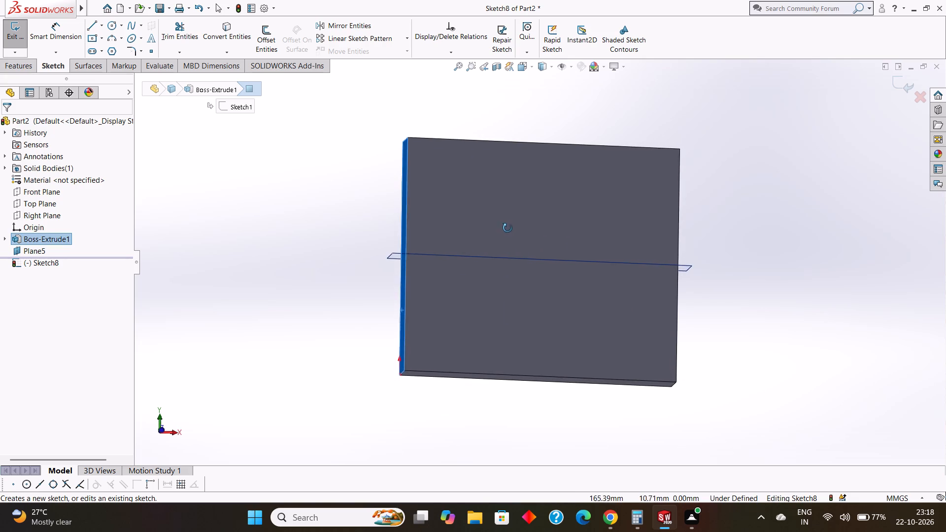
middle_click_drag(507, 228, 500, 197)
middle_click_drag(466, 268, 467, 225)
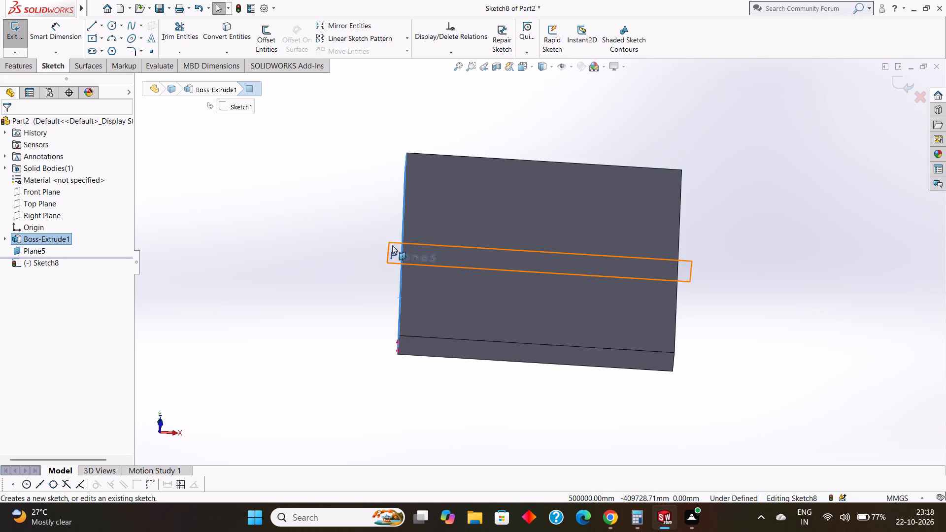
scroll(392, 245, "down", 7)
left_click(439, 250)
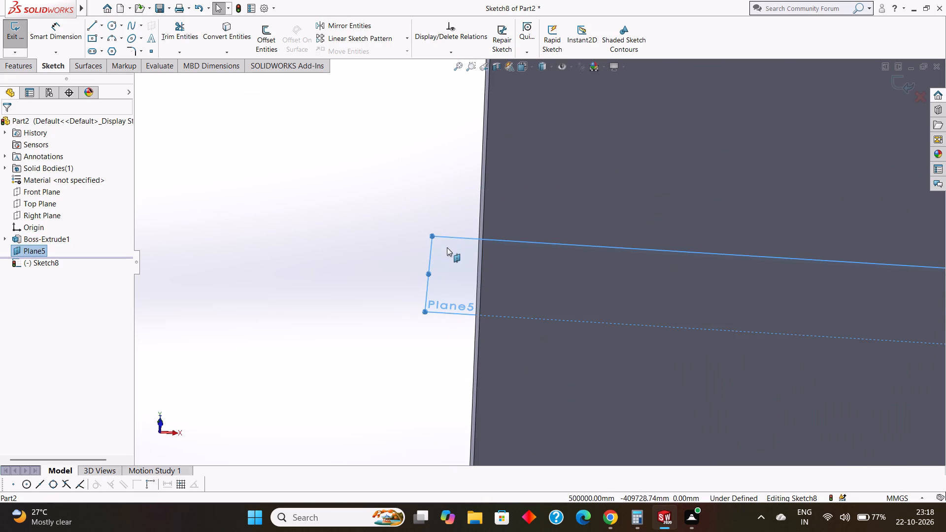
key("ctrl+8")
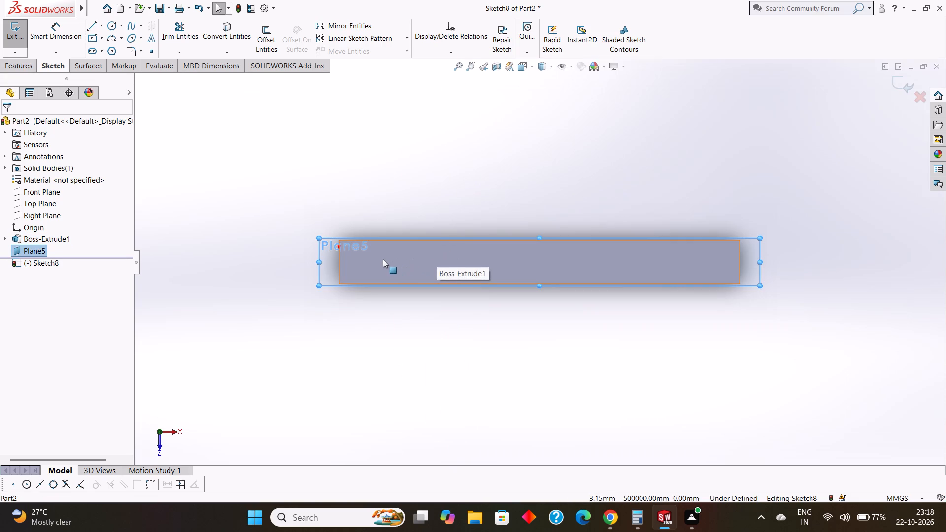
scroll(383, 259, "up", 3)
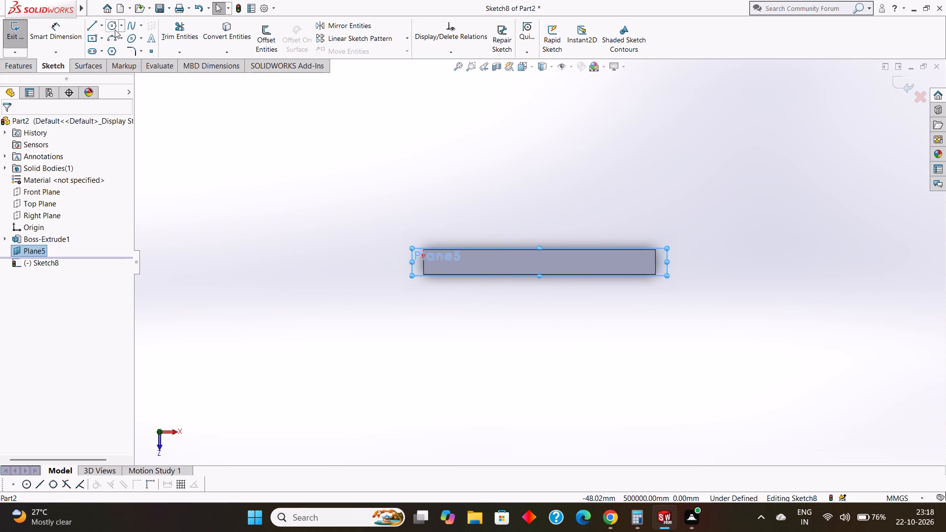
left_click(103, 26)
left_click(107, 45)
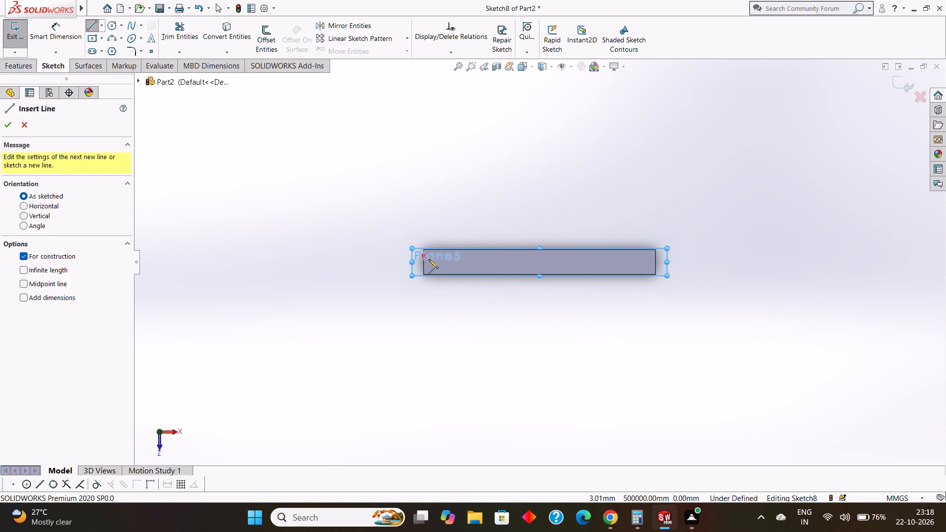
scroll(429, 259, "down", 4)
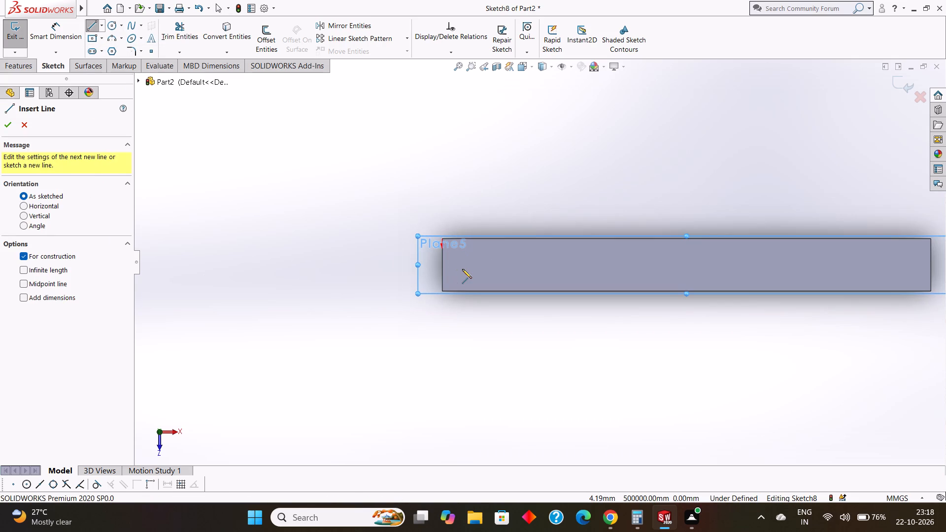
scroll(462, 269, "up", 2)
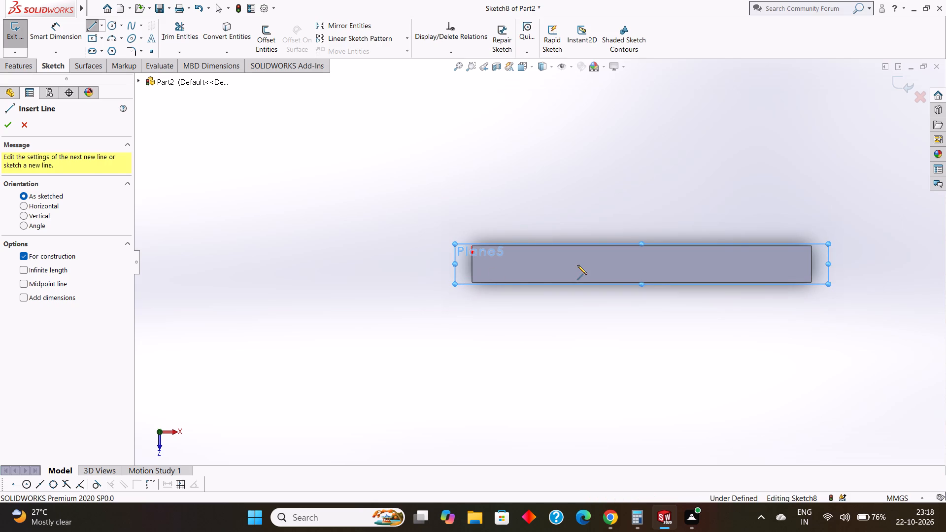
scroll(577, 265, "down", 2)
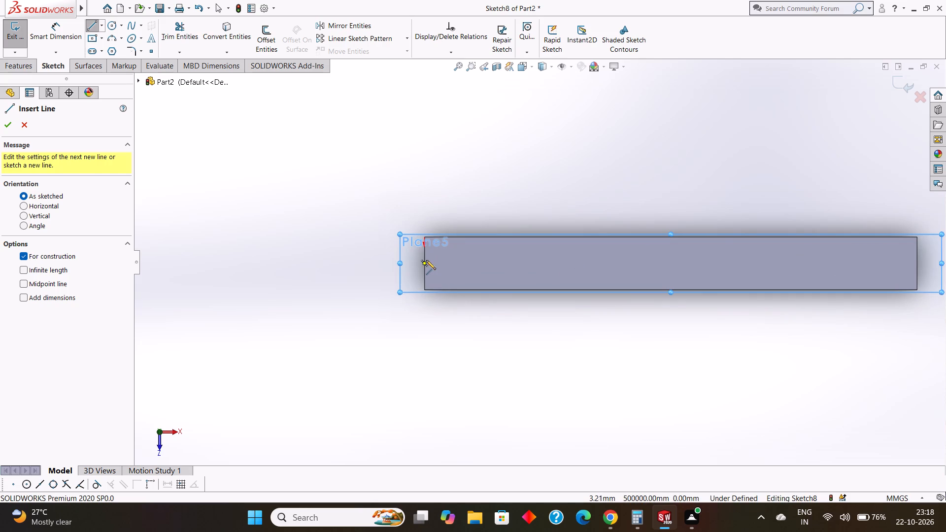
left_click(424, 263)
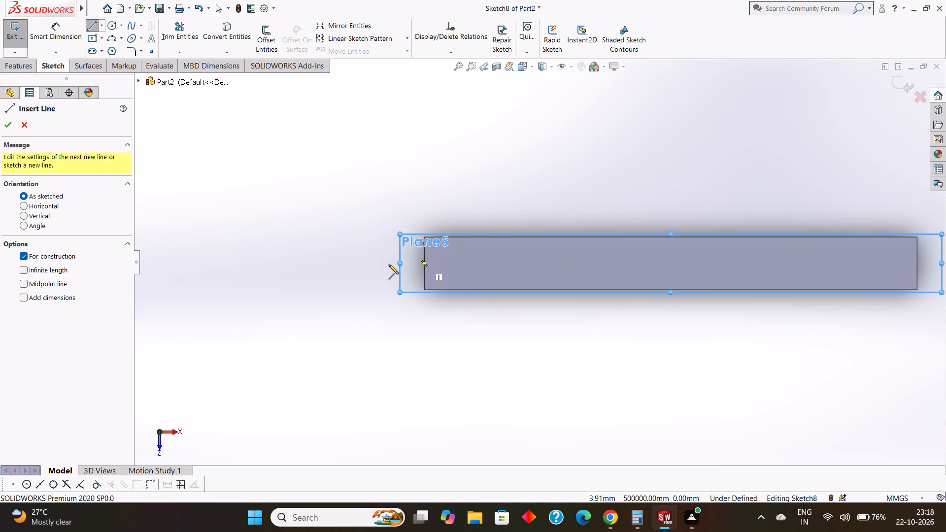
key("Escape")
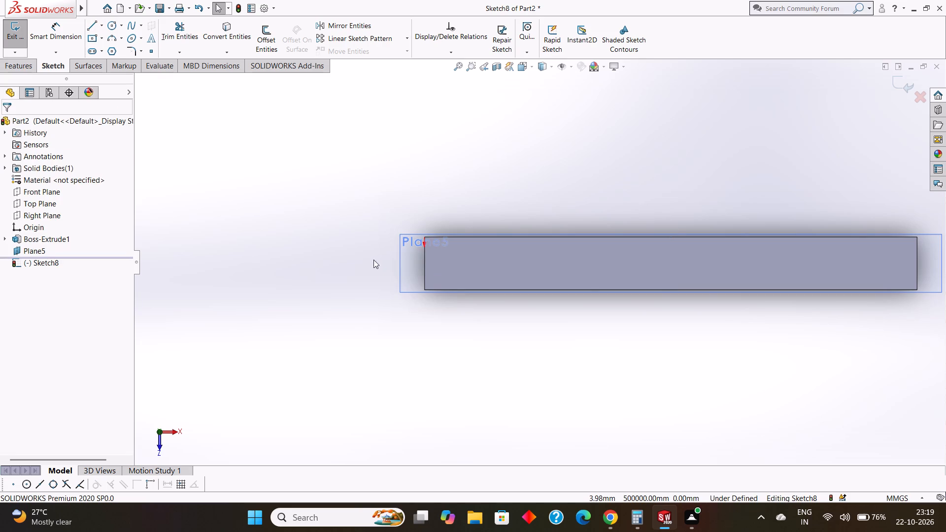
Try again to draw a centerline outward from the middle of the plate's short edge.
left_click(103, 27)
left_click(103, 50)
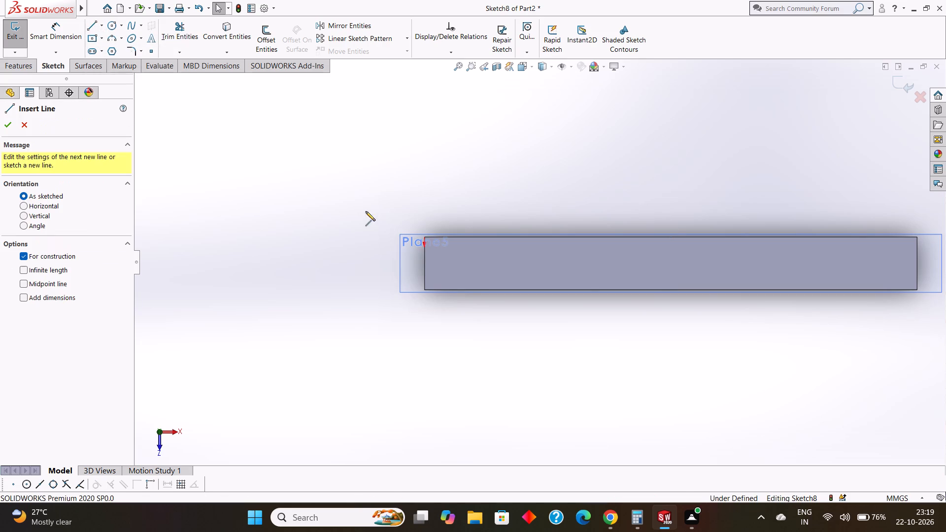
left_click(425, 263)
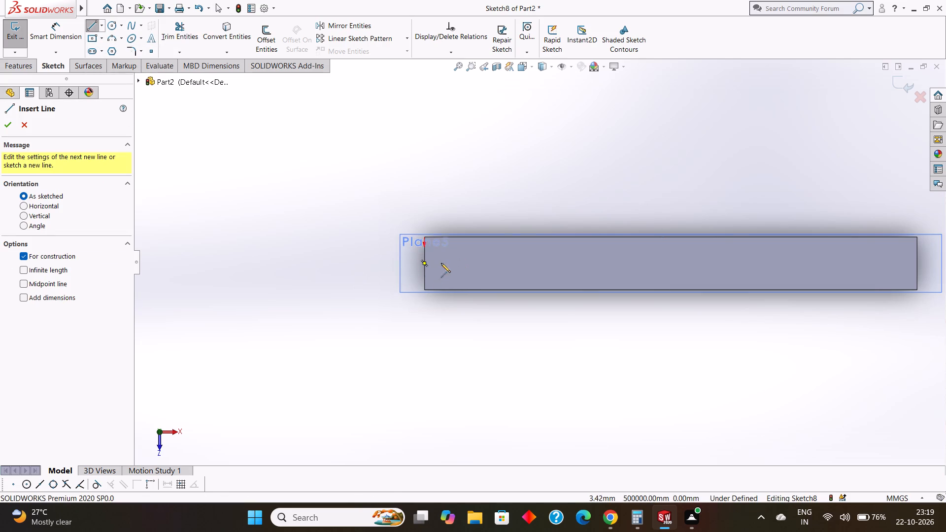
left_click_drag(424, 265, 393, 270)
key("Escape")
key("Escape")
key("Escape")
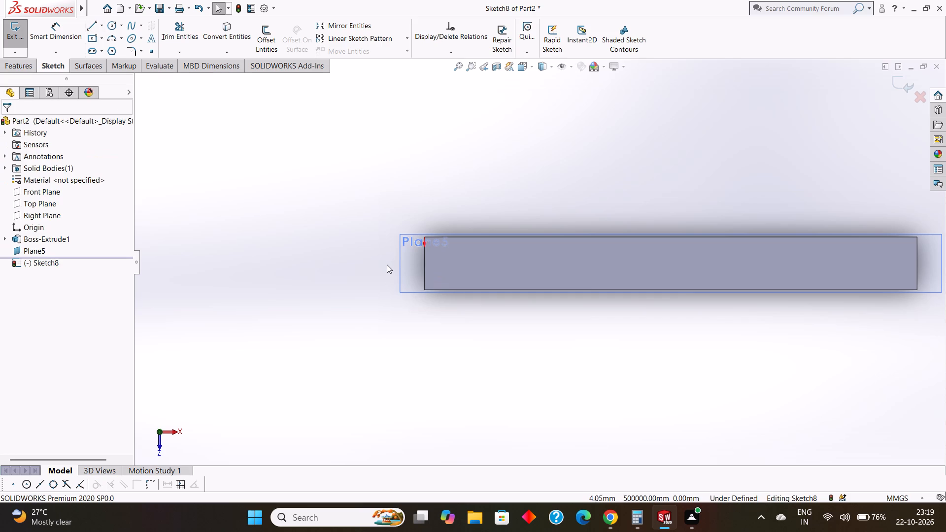
Save the part without the empty sketch, naming the file "mounting bracket with circular eye and reinforcement rib".
key("Escape")
key("ctrl+s")
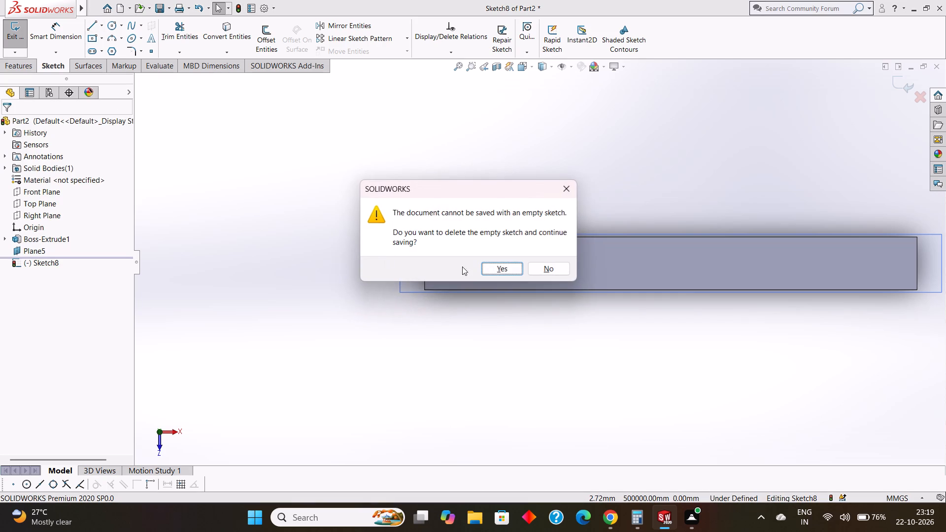
left_click(566, 189)
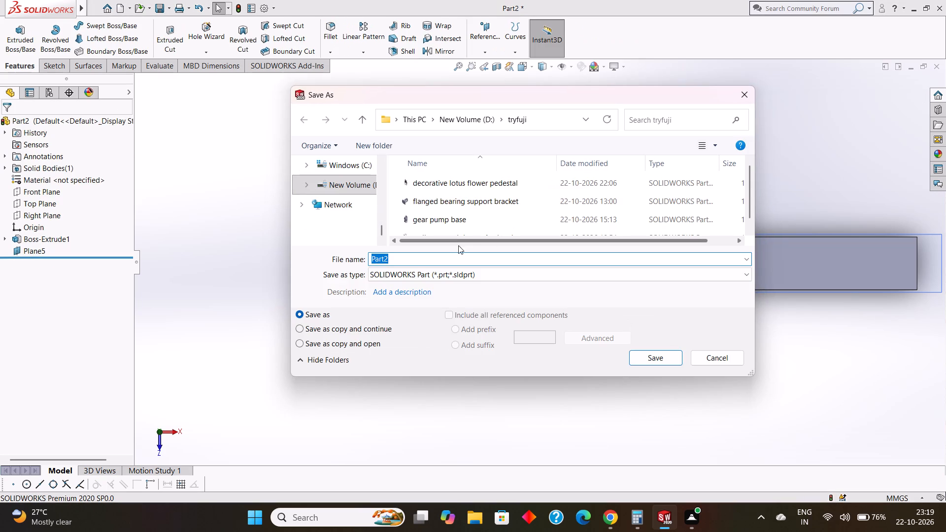
key("BackSpace")
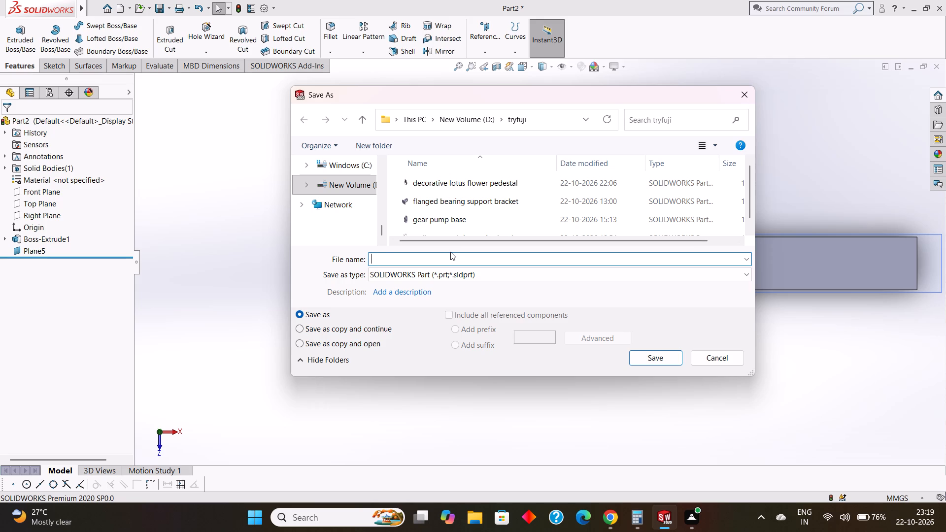
type("mounting")
key("space")
type("bracket with")
key("space")
type("circu")
type("lar")
key("space")
type("eye")
key("space")
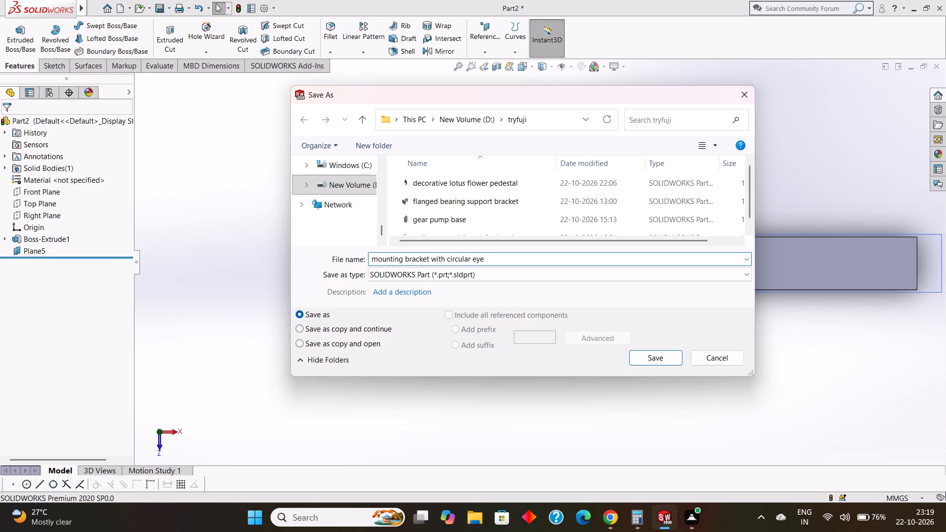
type("and re")
type("in f")
key("BackSpace")
key("BackSpace")
type("force")
type("ment")
key("space")
type("rib")
key("Return")
Start a new sketch on Plane5, the reference plane crossing the plate.
scroll(471, 266, "down", 1)
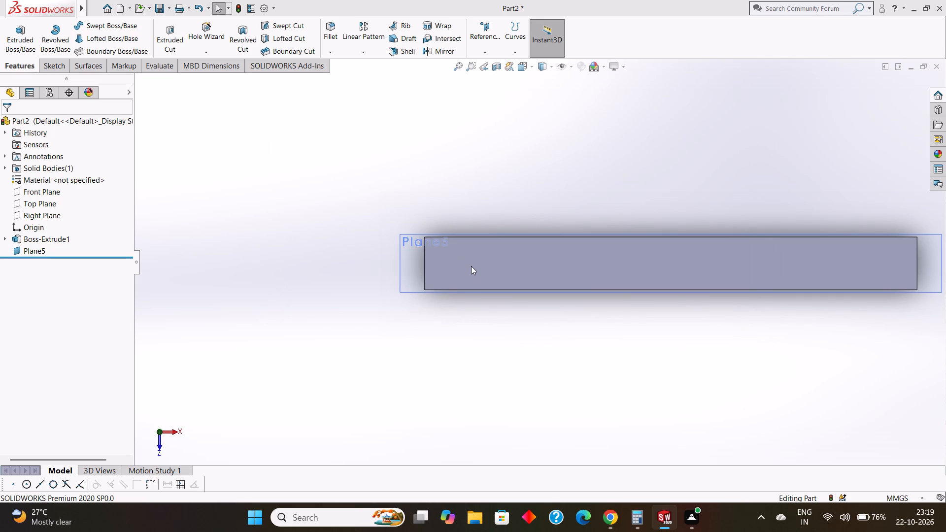
scroll(469, 259, "up", 2)
left_click(437, 210)
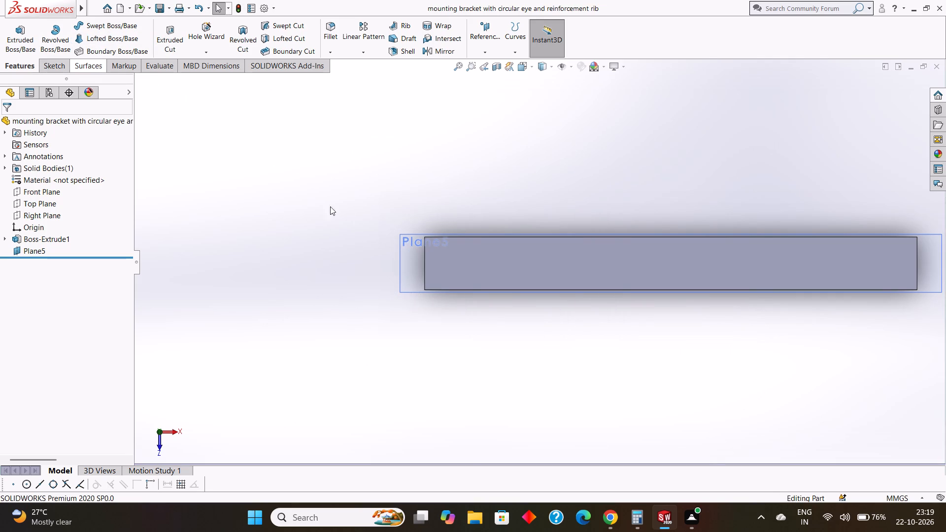
scroll(390, 228, "down", 3)
right_click(457, 267)
left_click(479, 253)
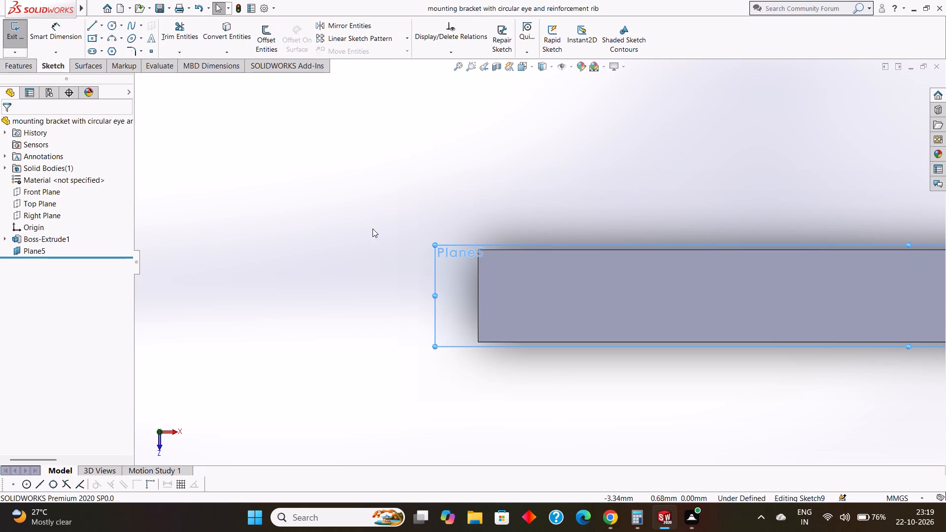
Draw a 2.5 mm horizontal centerline outward from the midpoint of the plate's short edge at the origin end.
left_click(110, 26)
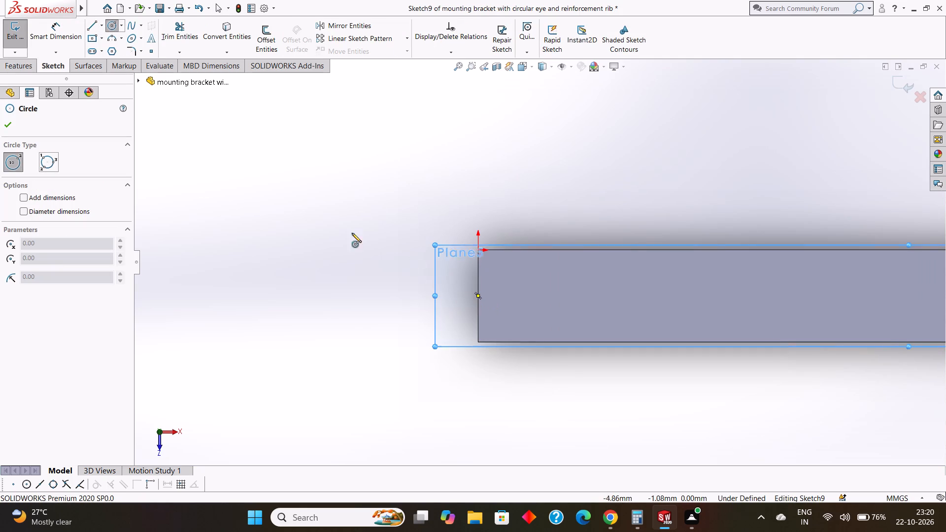
left_click(101, 25)
left_click(107, 50)
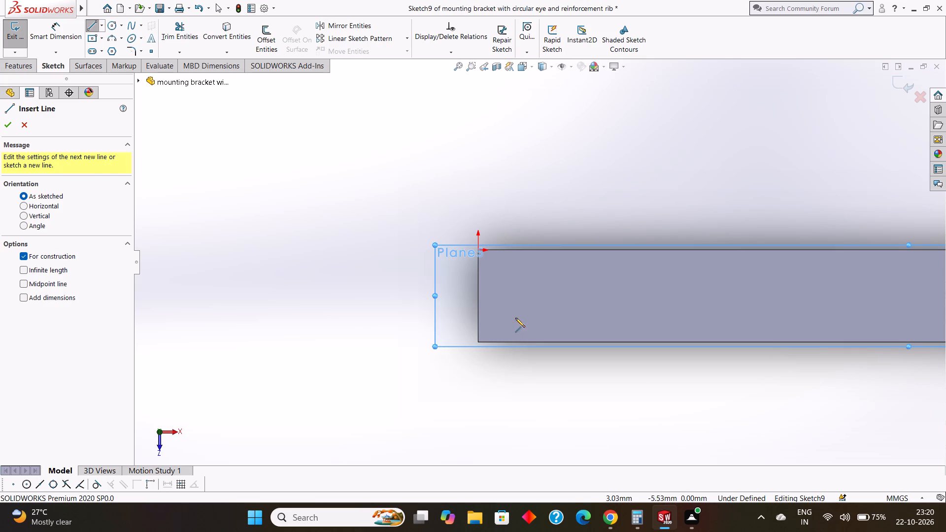
left_click(479, 296)
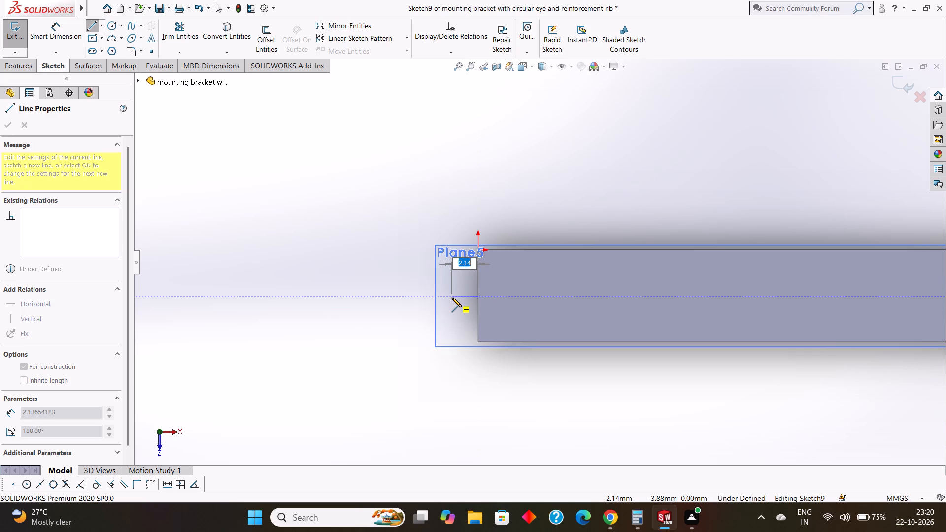
type("2.5")
key("Return")
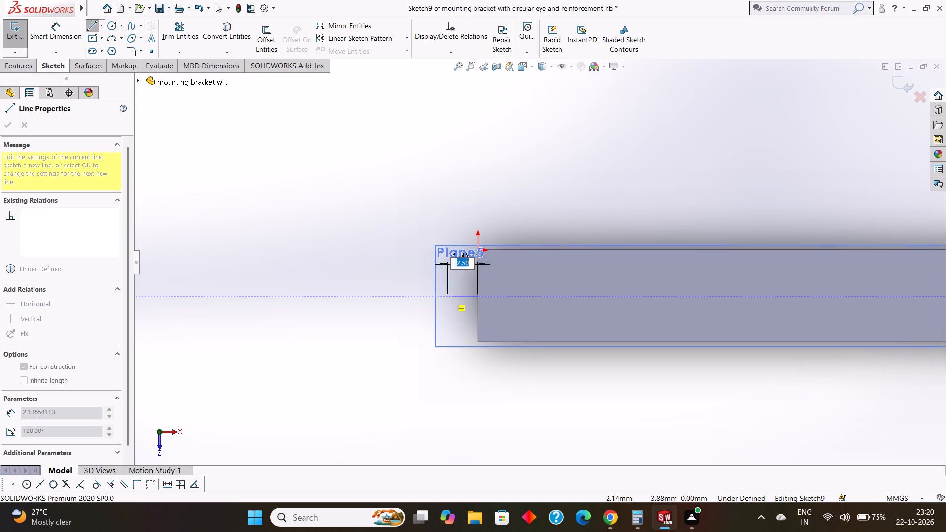
key("Escape")
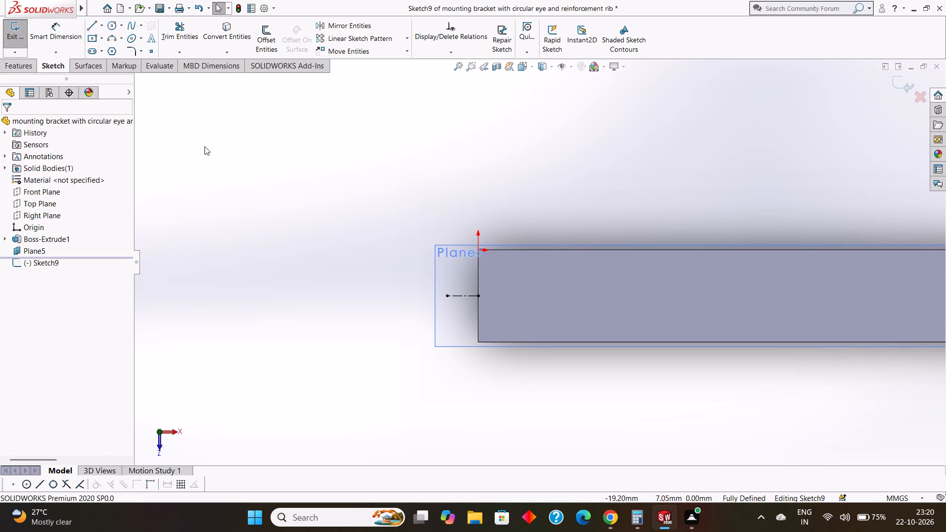
Sketch a circle of radius 25 mm centred on the centerline's outer endpoint.
left_click(113, 28)
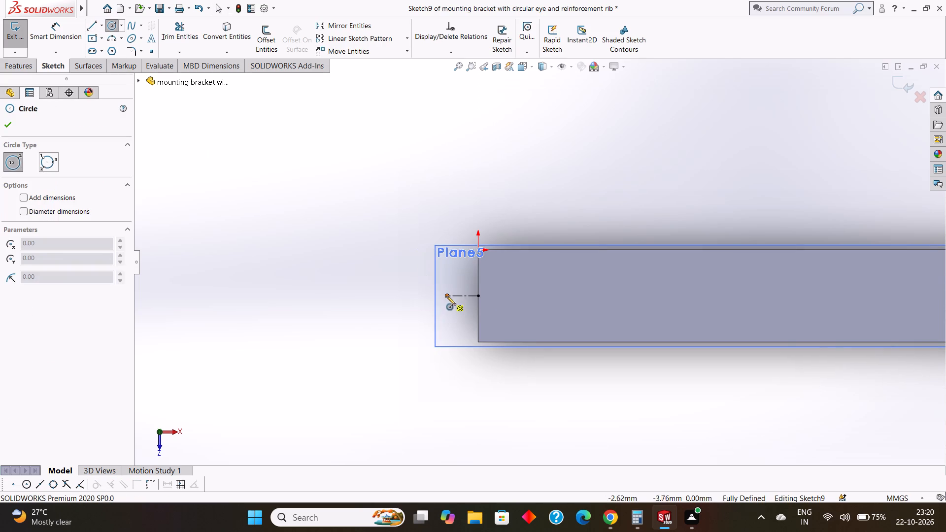
left_click_drag(447, 295, 519, 389)
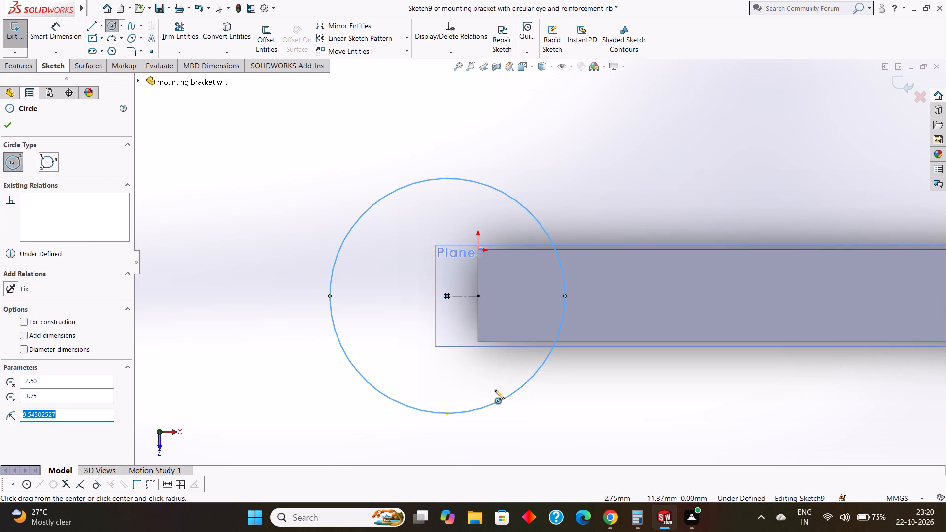
type("25")
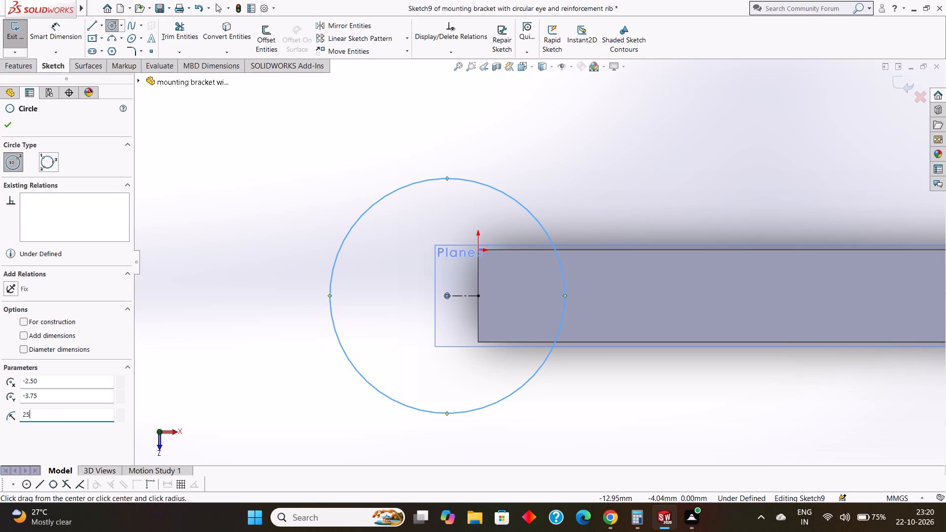
key("Return")
left_click(11, 120)
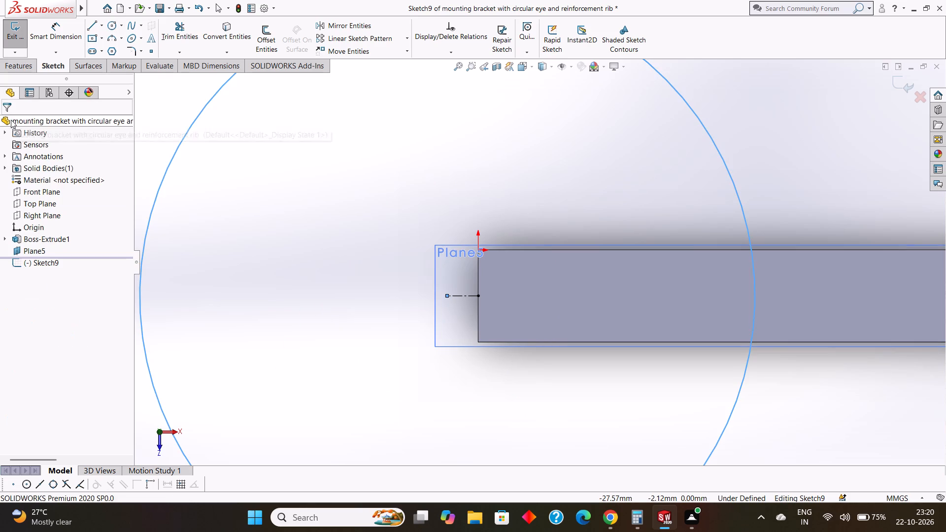
Sketch a concentric circle of radius 12.5 mm centred on the same centerline endpoint.
left_click(115, 23)
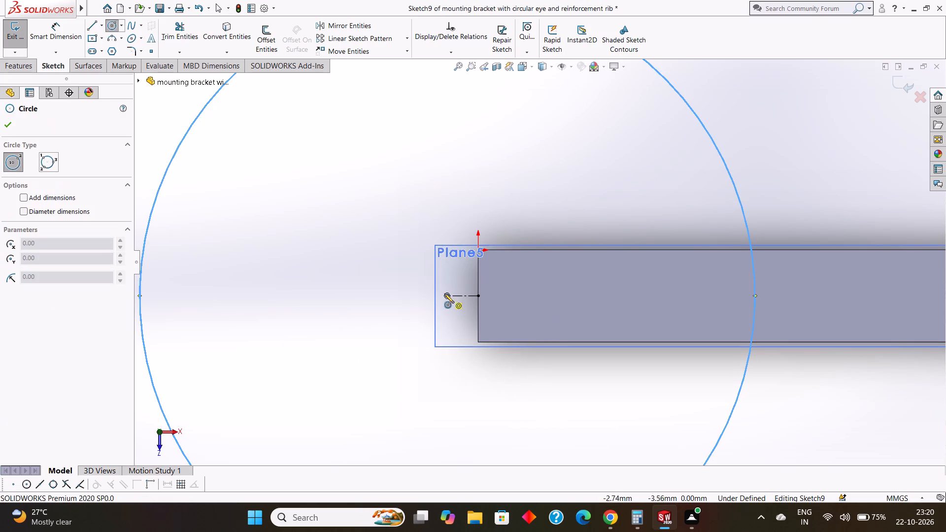
left_click_drag(446, 296, 494, 363)
type("12.5")
key("Return")
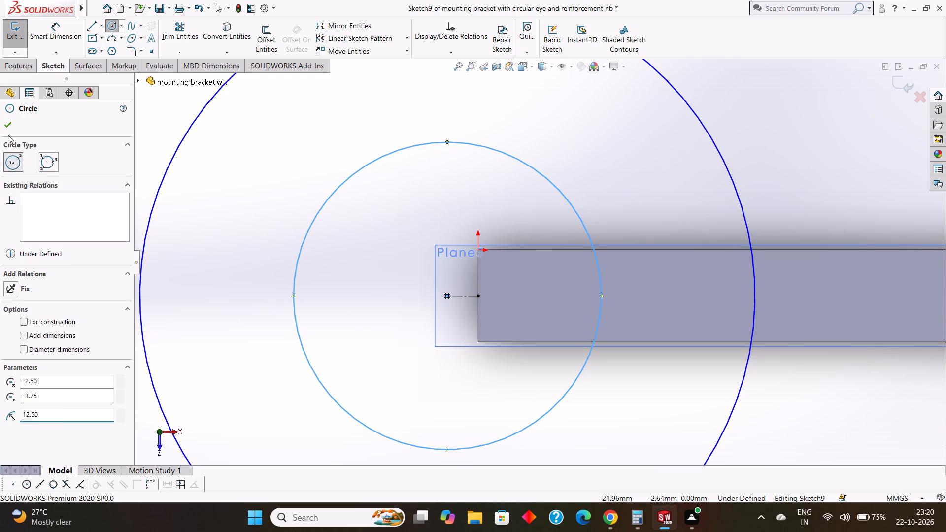
left_click(5, 129)
Examine how the two circles sit relative to the plate in 3D, then square to Plane5 and close up at the origin.
scroll(424, 188, "up", 7)
middle_click_drag(633, 145, 712, 181)
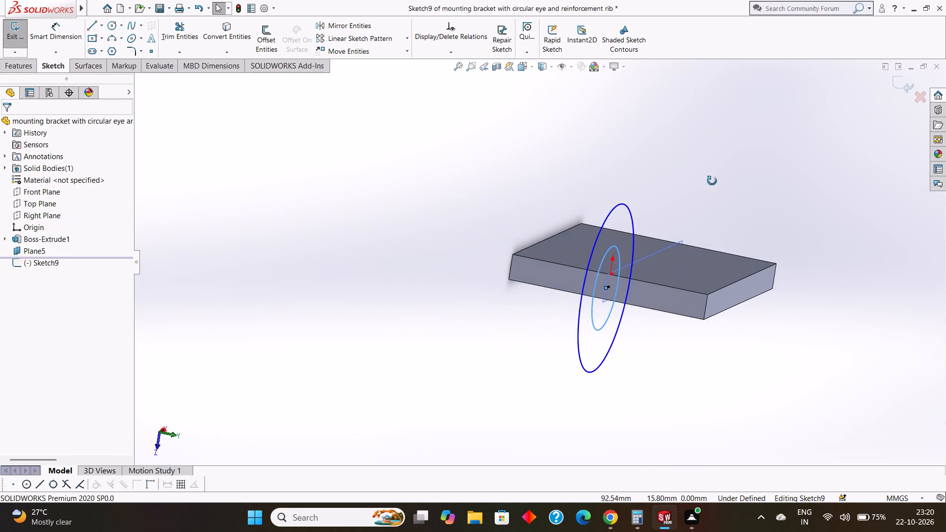
middle_click_drag(712, 181, 688, 160)
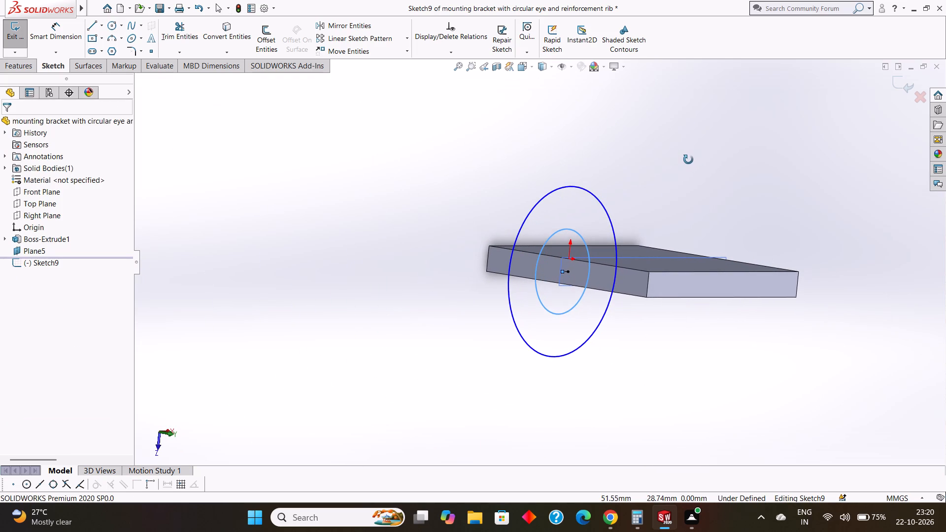
middle_click_drag(688, 160, 699, 210)
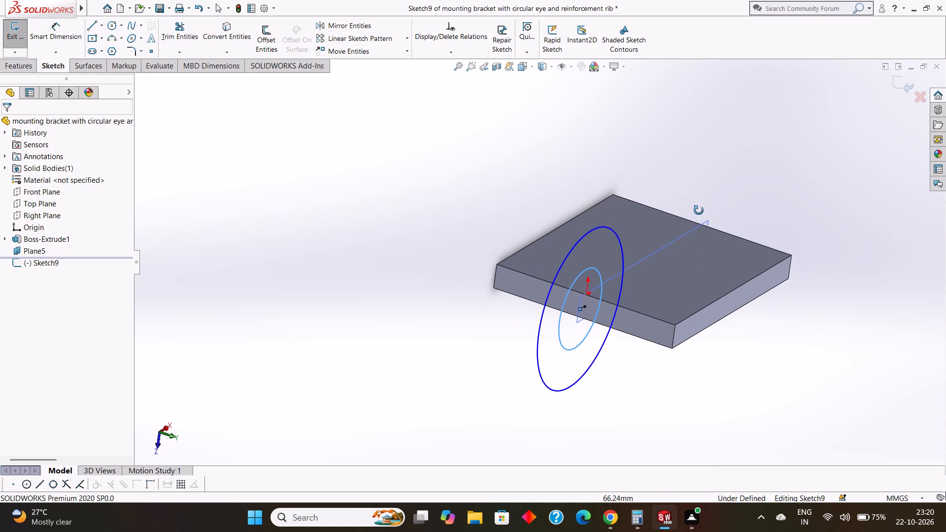
middle_click_drag(699, 210, 672, 204)
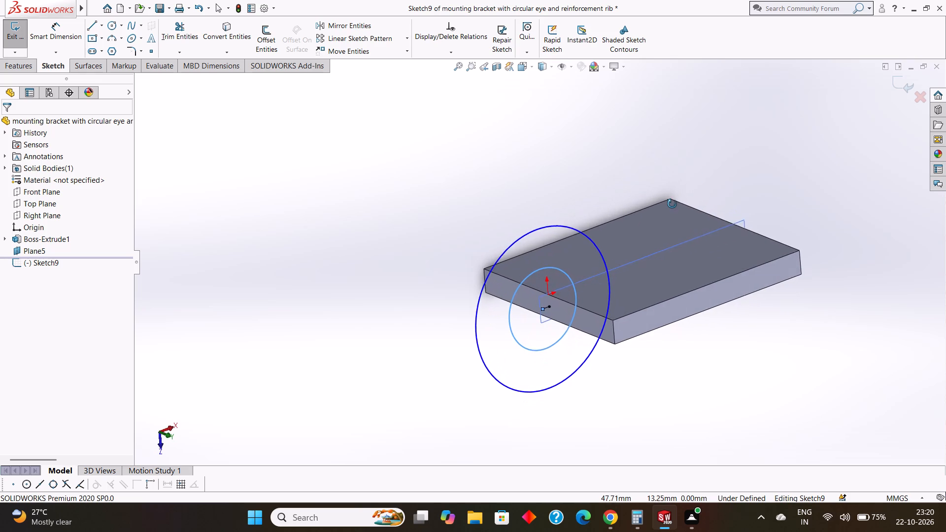
middle_click_drag(672, 204, 672, 190)
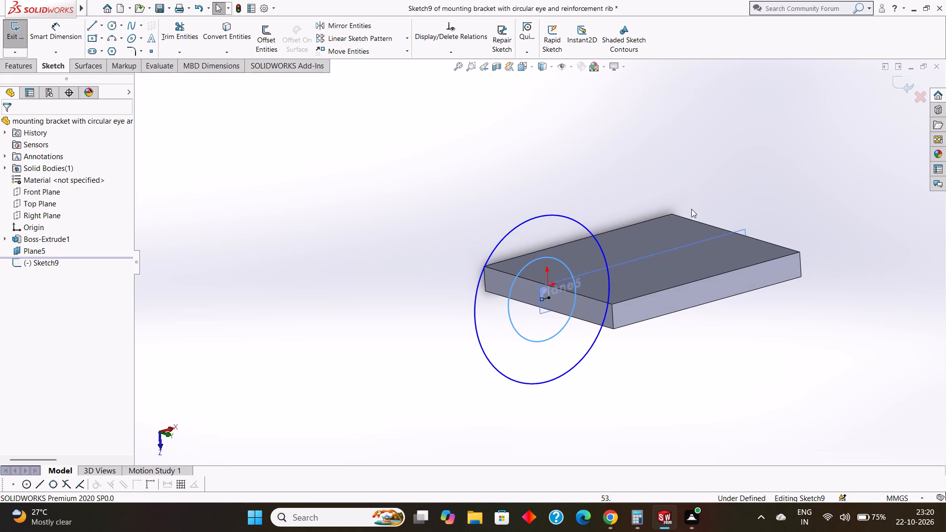
scroll(751, 229, "down", 2)
middle_click_drag(781, 232, 753, 245)
scroll(754, 241, "down", 2)
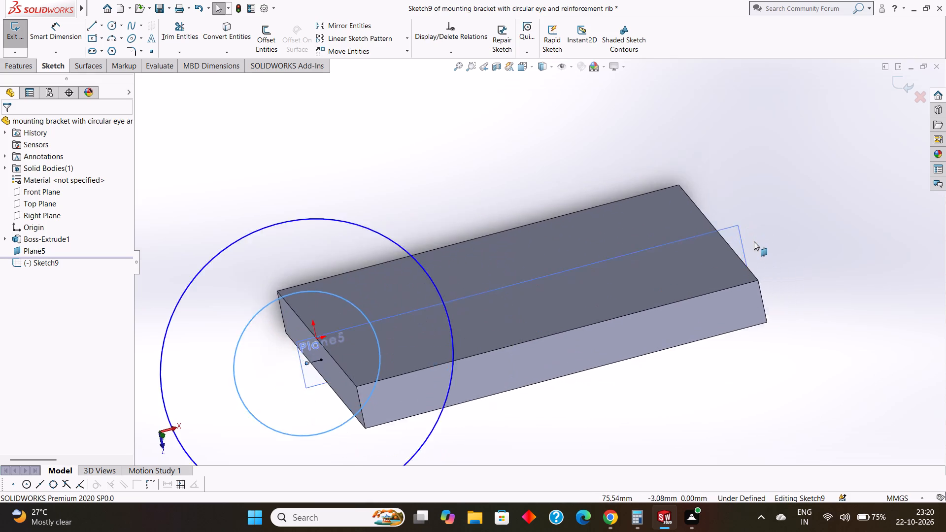
scroll(754, 241, "down", 1)
left_click(705, 235)
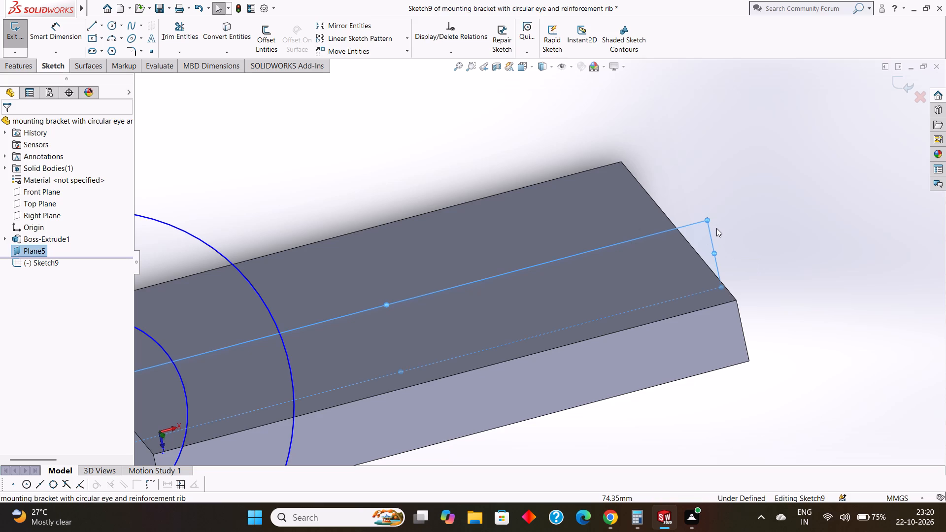
key("ctrl+8")
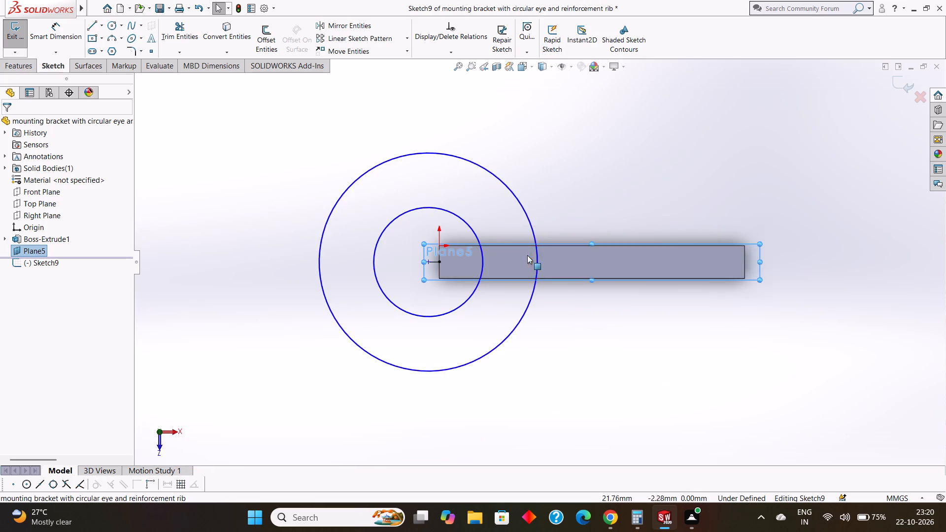
scroll(477, 250, "down", 3)
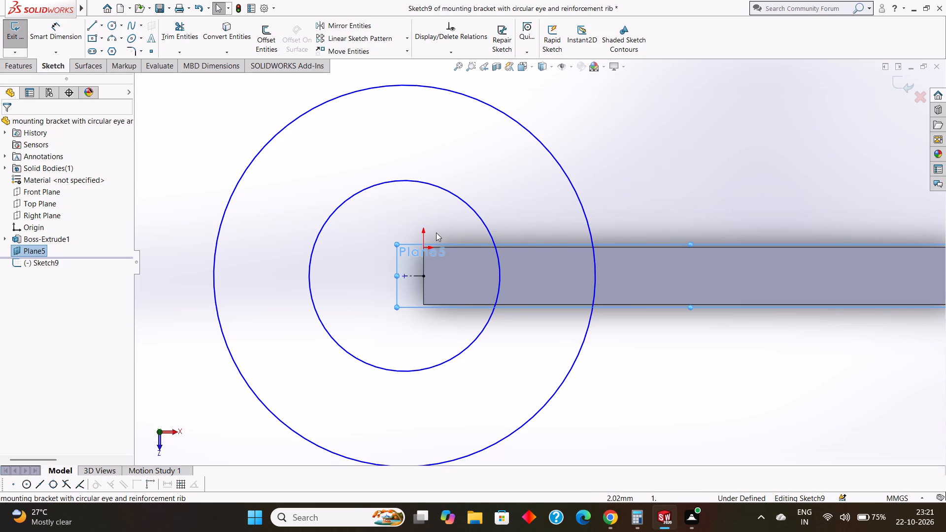
scroll(436, 234, "down", 2)
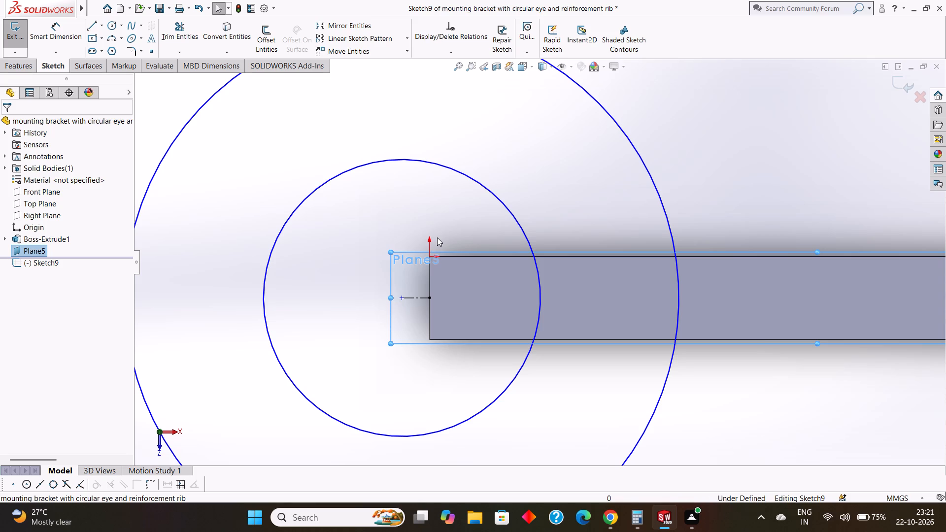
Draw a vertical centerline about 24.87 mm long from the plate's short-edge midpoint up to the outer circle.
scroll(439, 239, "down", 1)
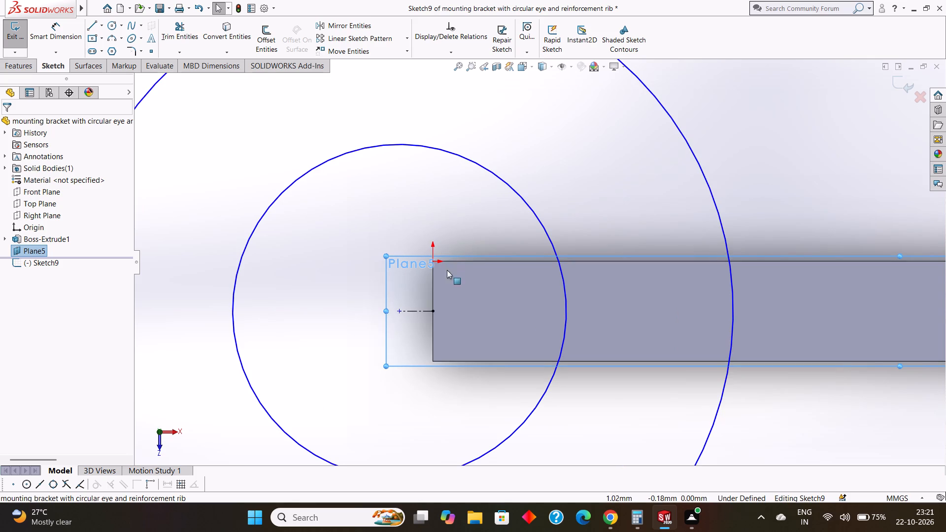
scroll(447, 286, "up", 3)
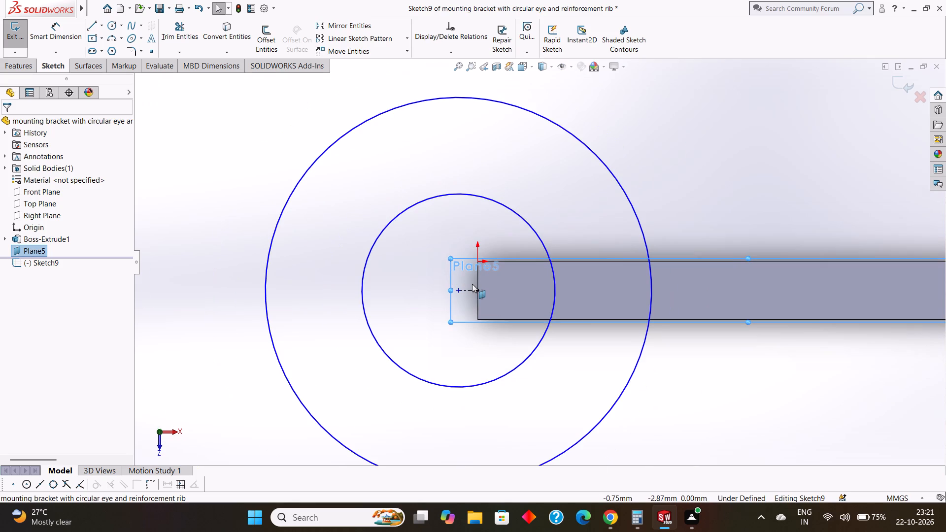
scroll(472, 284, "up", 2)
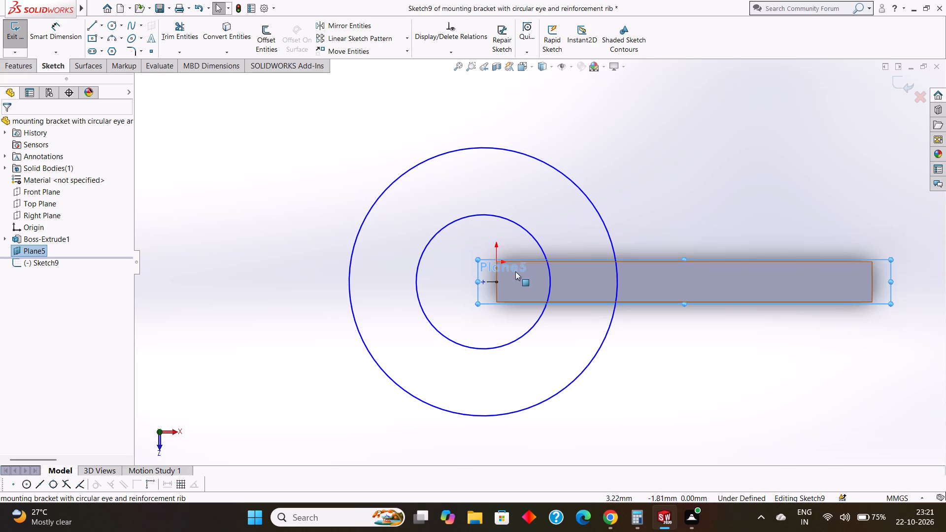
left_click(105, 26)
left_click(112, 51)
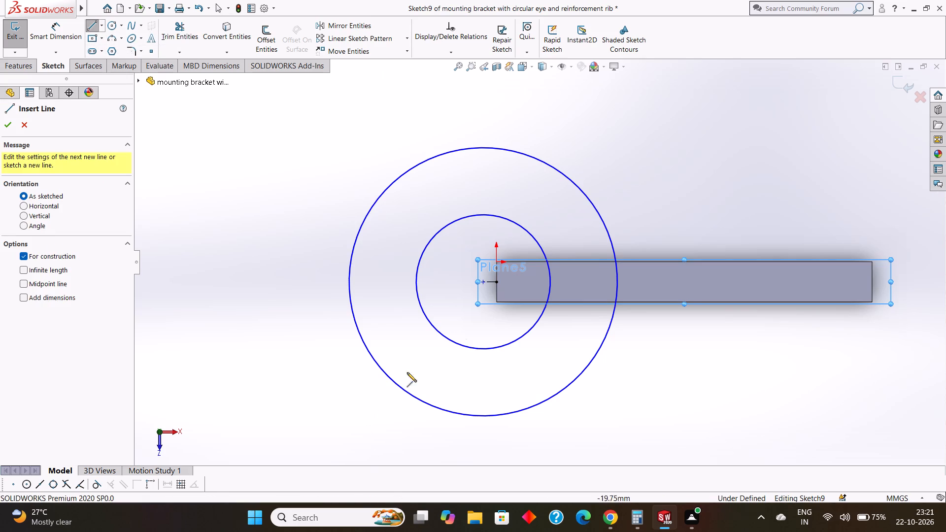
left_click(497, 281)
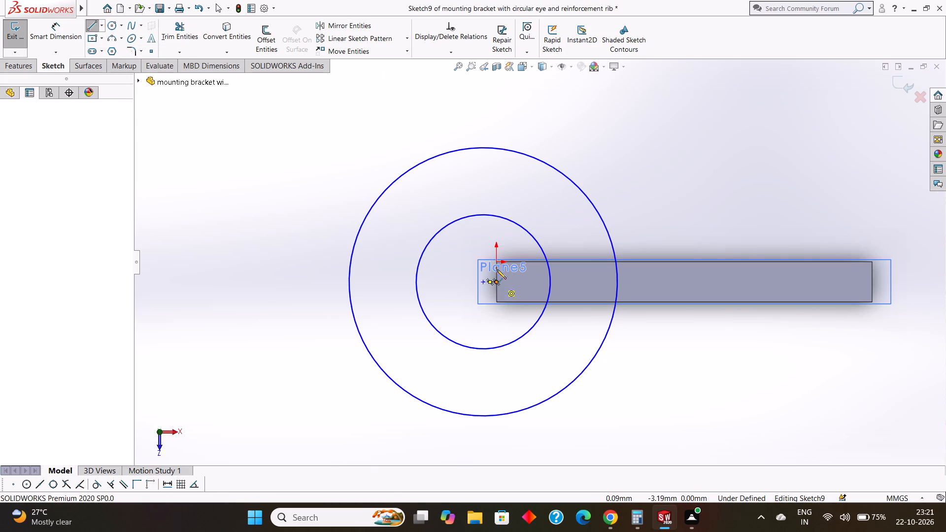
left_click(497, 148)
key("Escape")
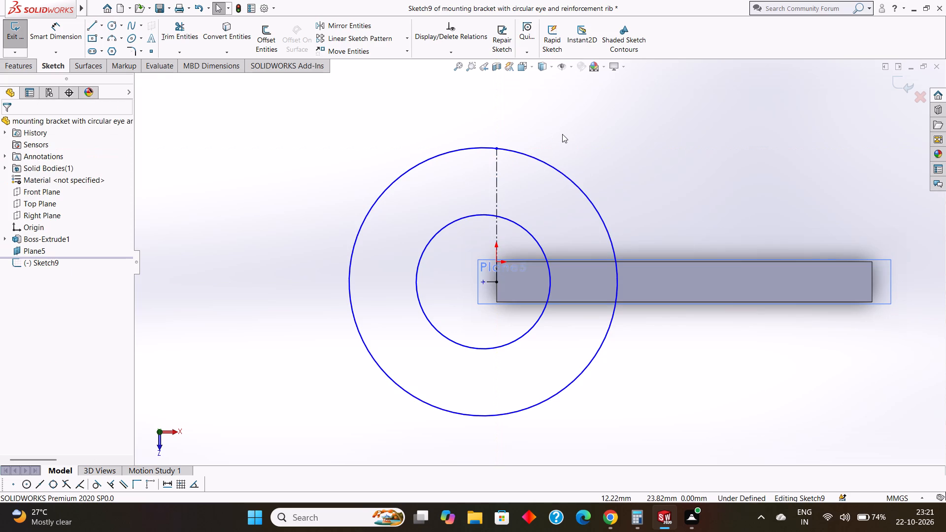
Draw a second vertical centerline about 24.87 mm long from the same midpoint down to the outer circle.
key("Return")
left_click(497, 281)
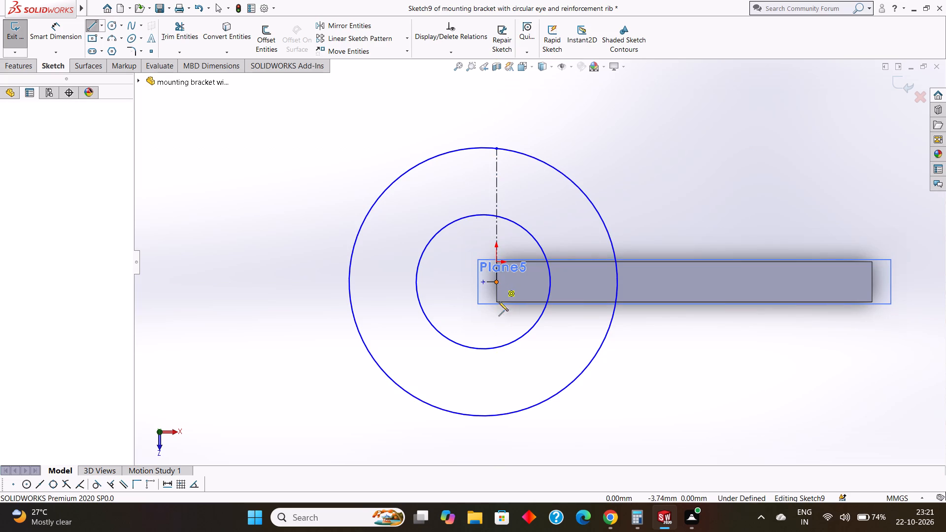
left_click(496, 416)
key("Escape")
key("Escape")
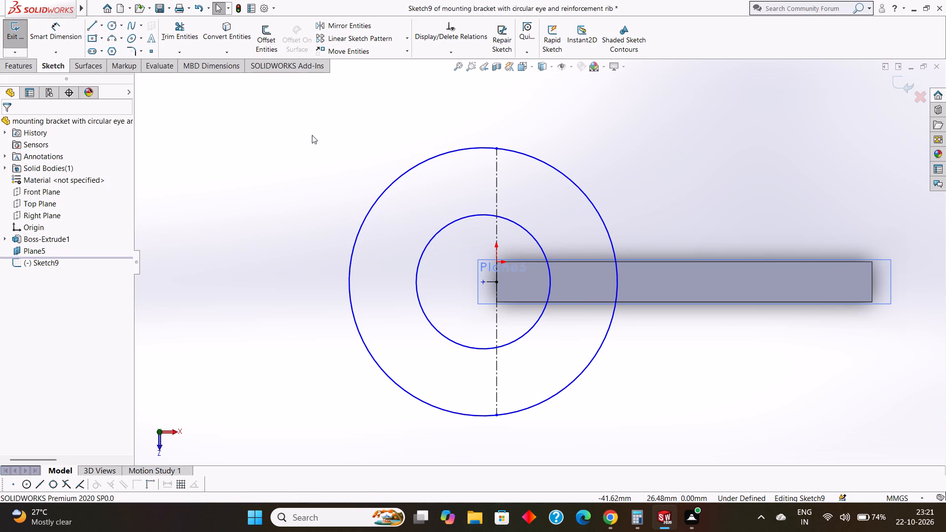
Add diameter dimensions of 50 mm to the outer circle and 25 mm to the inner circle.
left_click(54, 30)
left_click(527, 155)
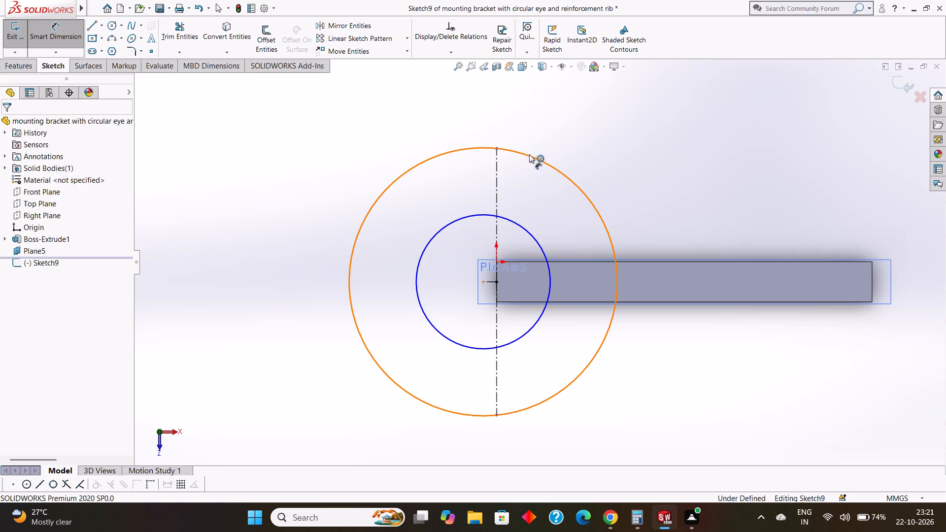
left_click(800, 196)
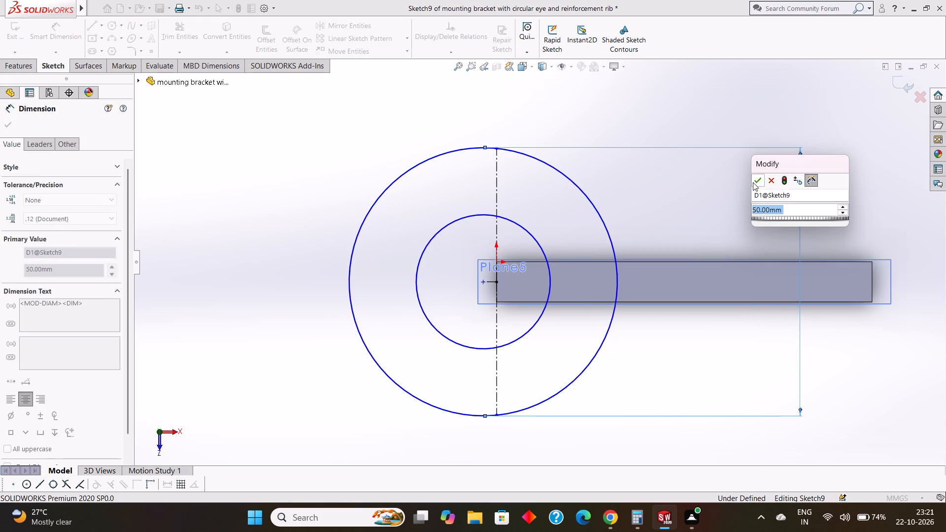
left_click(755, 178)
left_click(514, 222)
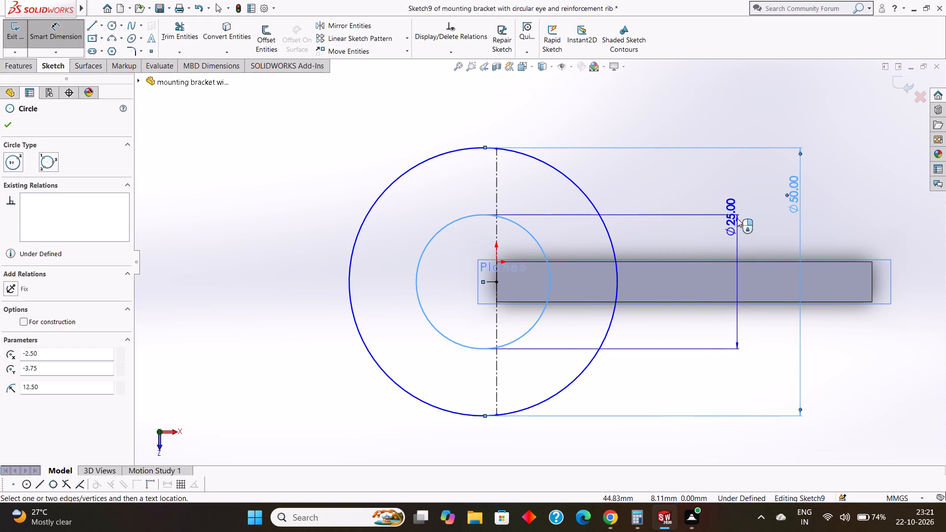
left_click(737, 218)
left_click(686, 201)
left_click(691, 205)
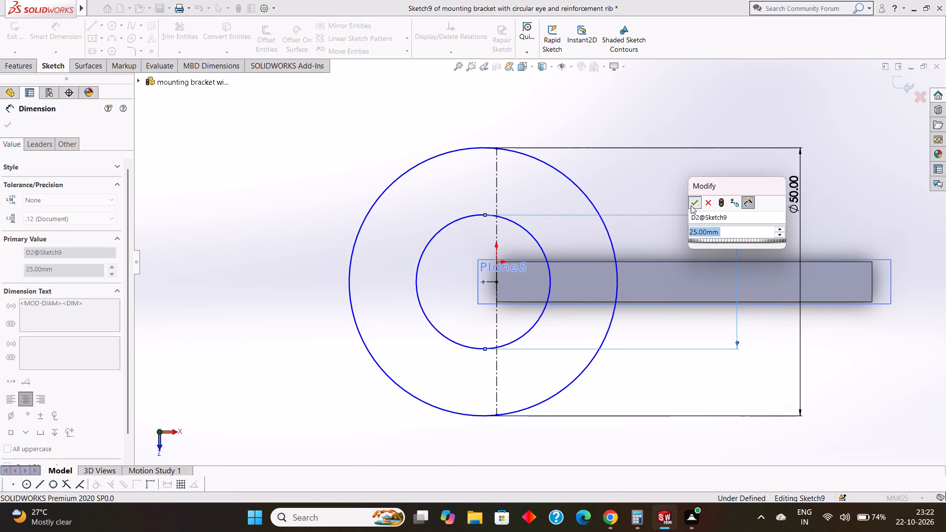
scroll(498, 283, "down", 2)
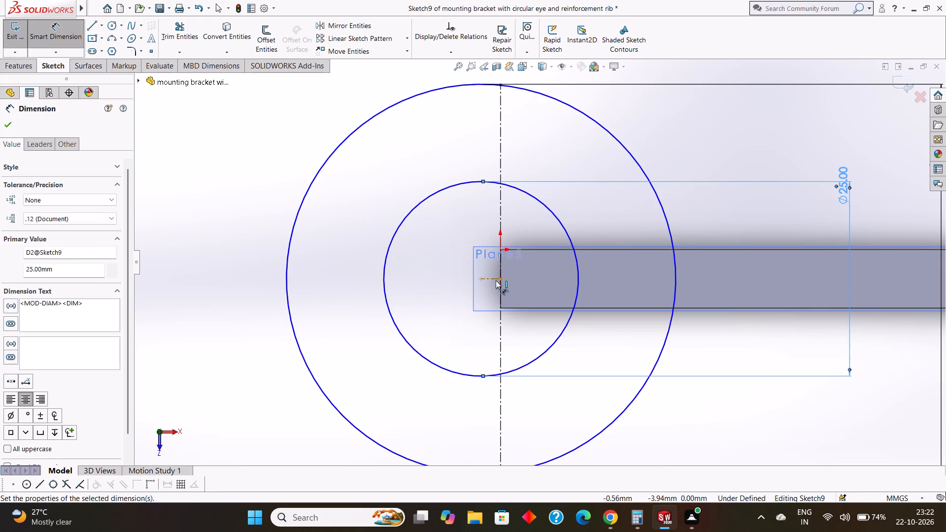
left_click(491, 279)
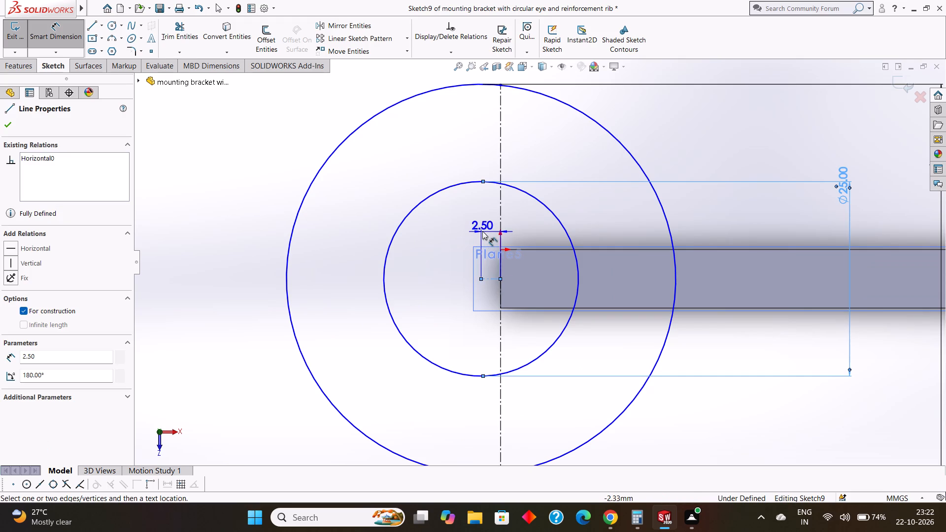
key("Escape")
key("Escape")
Undo the sketch edits back to the short horizontal centerline, removing the dimensions, vertical centerlines and both circles.
key("ctrl+z")
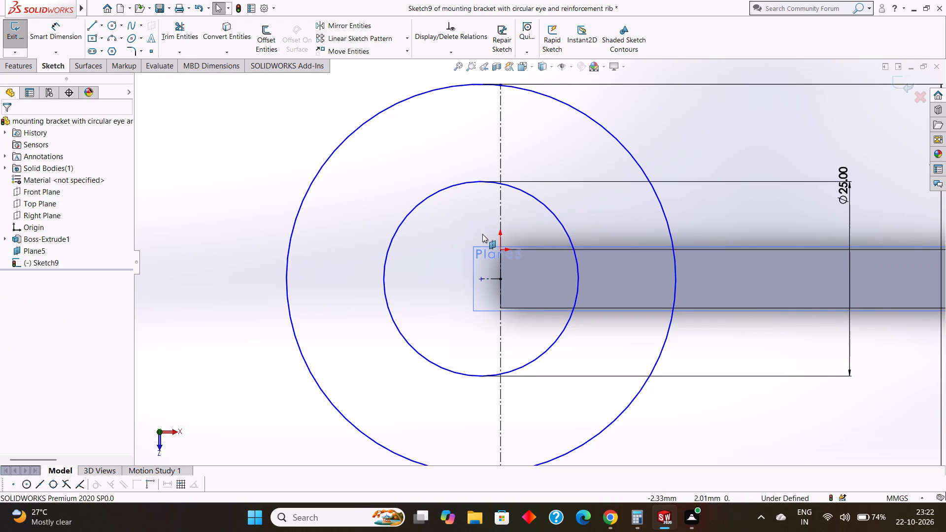
key("ctrl+z")
key("ctrl+z")
key("ctrl+z")
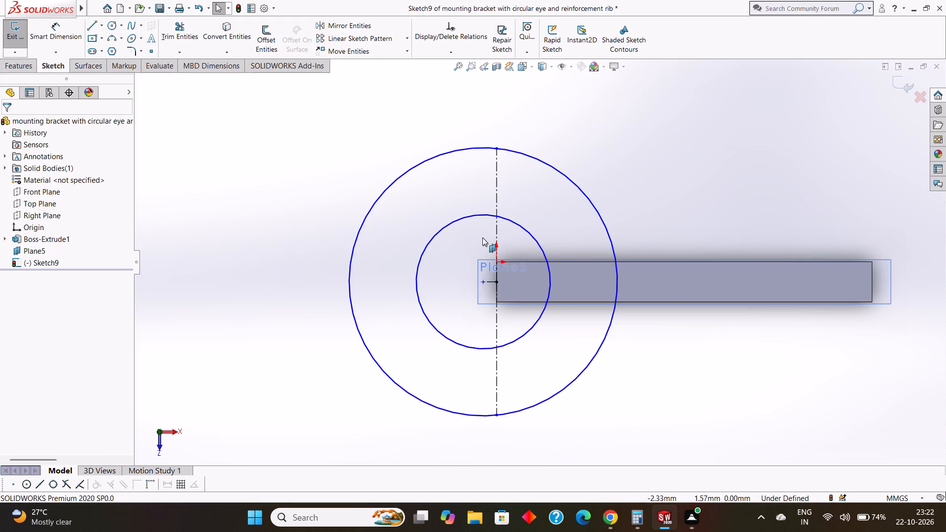
key("ctrl+z")
key("ctrl+z")
key("ctrl+z")
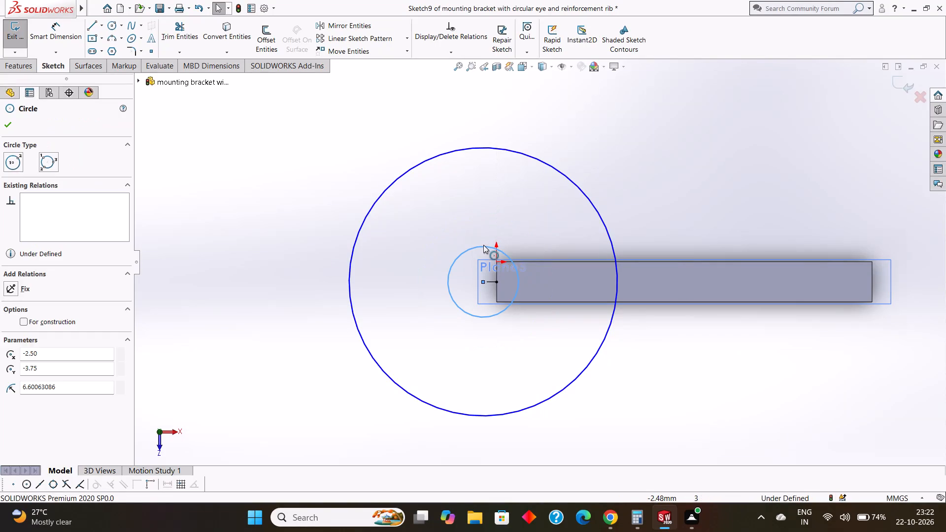
key("ctrl+z")
key("ctrl+z")
key("ctrl+z")
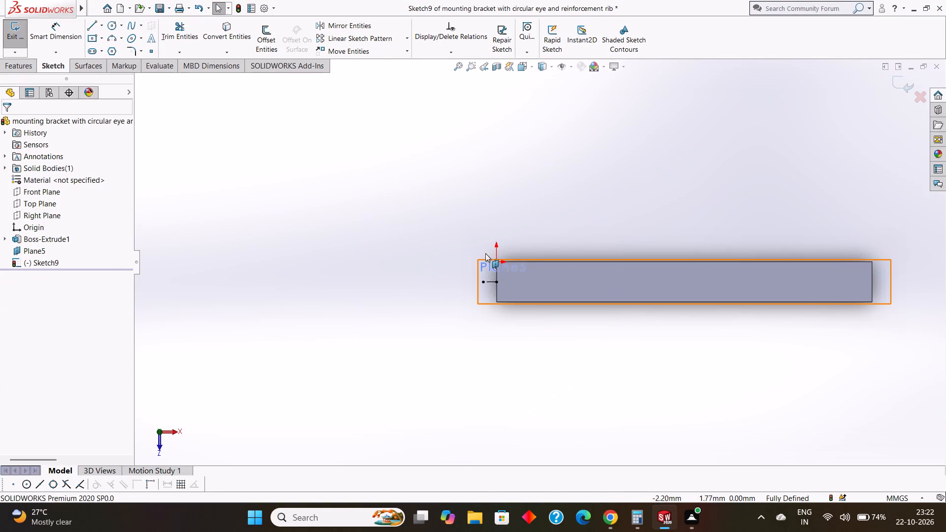
Delete the remaining 2.5 mm horizontal centerline from the sketch.
right_click(492, 283)
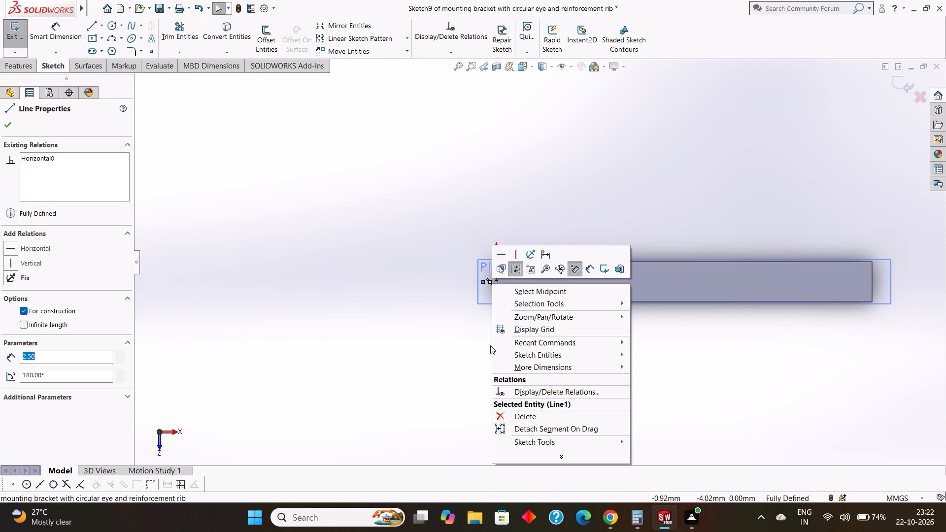
left_click(510, 418)
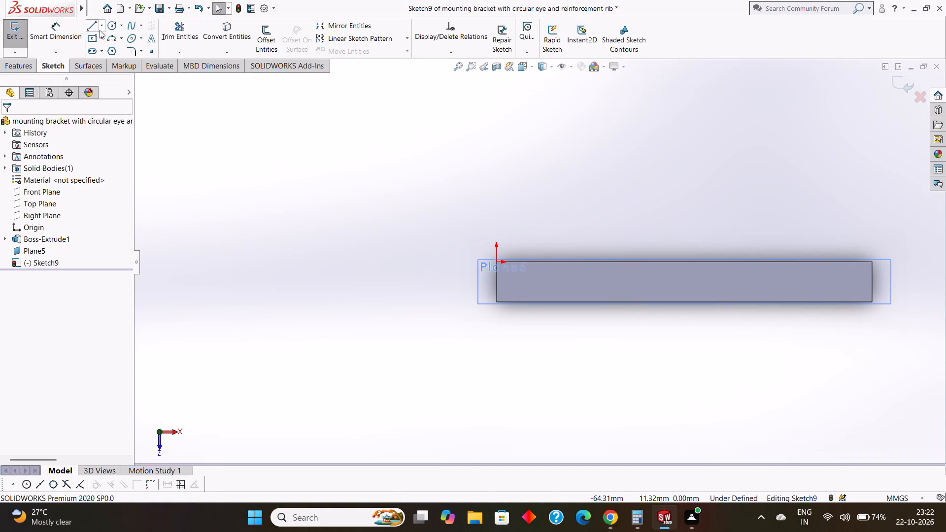
Draw a 5 mm horizontal centerline outward from the midpoint of the plate's short edge at the origin end.
left_click(101, 27)
left_click(115, 50)
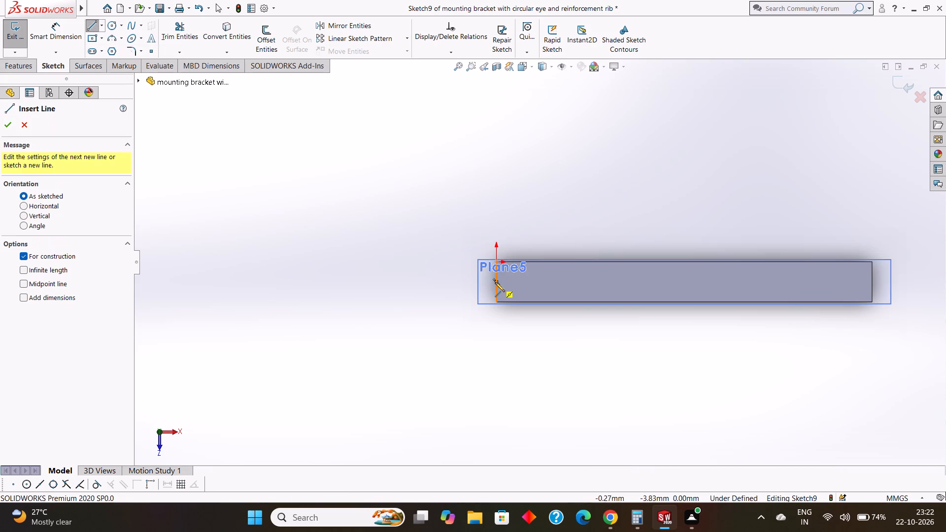
left_click(497, 280)
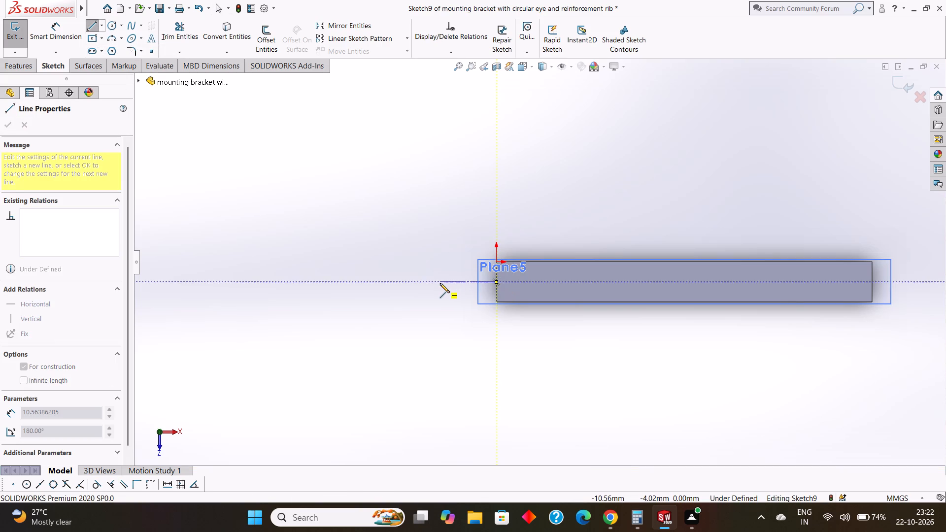
key("5")
key("Return")
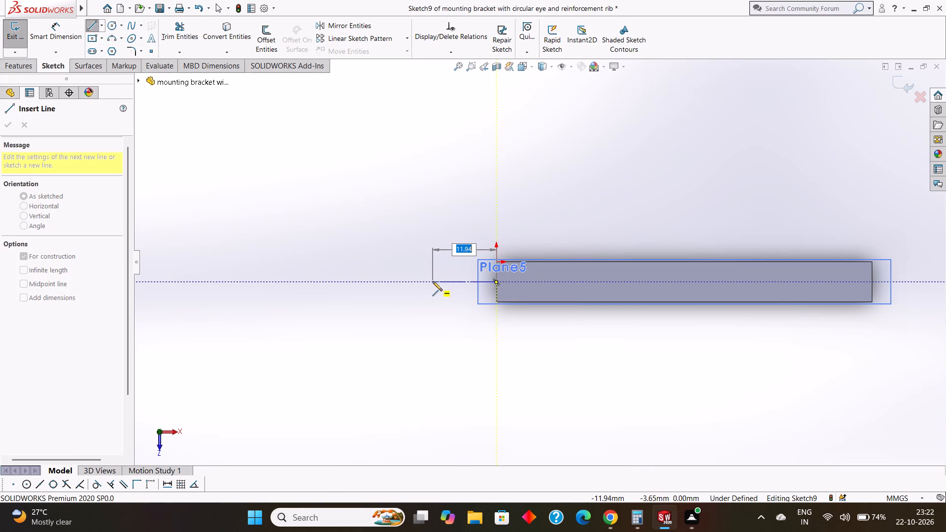
key("BackSpace")
key("5")
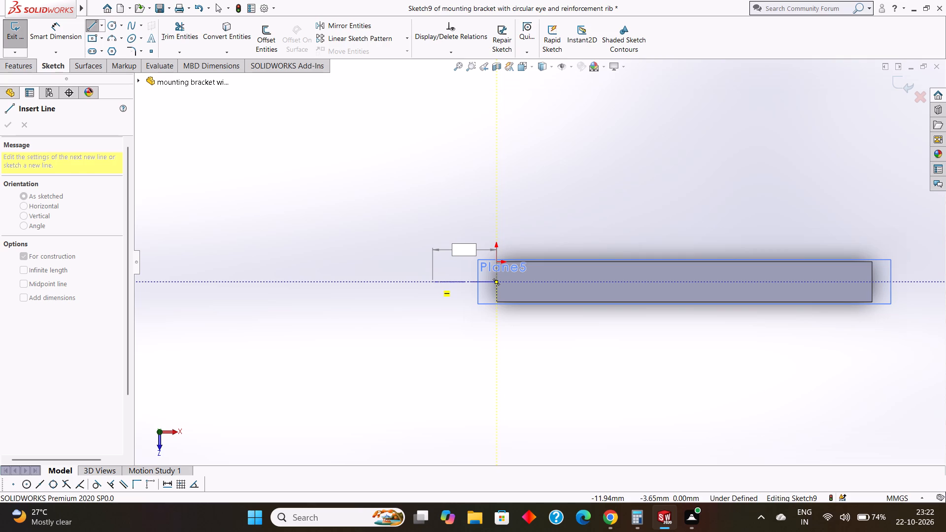
key("Return")
key("Escape")
key("Escape")
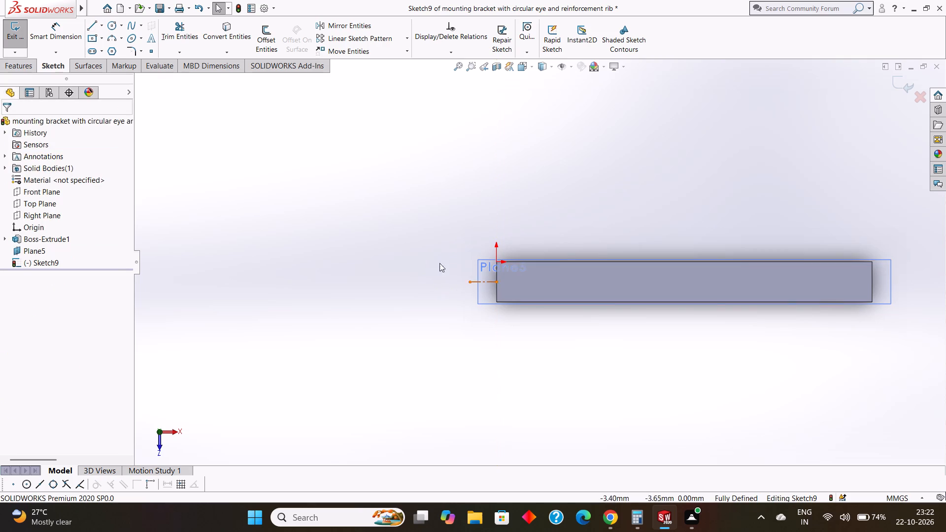
Sketch a circle of radius 12.5 mm centred on the centerline's outer endpoint.
left_click(112, 26)
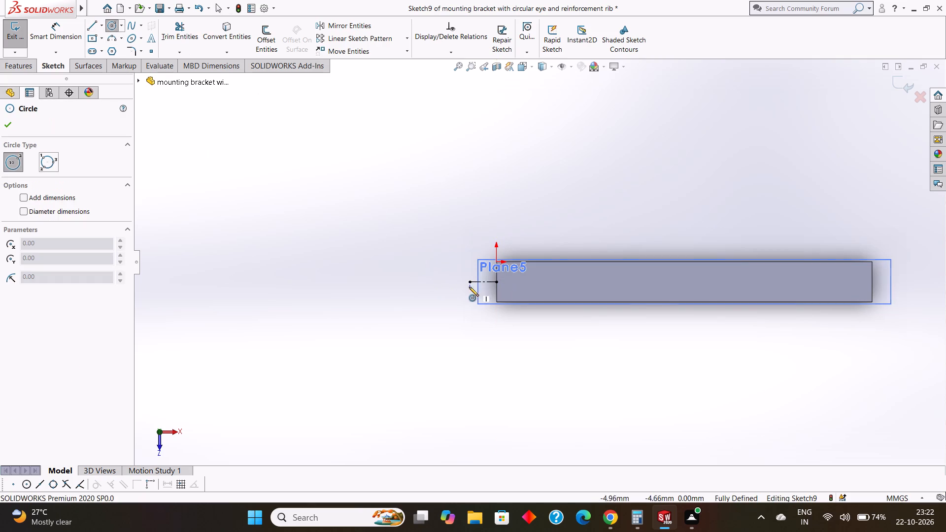
left_click_drag(472, 281, 509, 316)
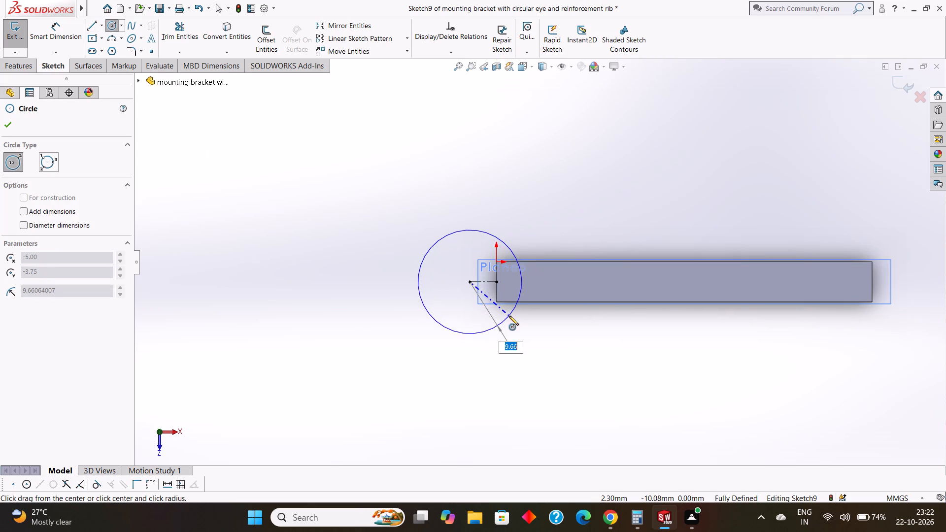
left_click_drag(509, 316, 510, 317)
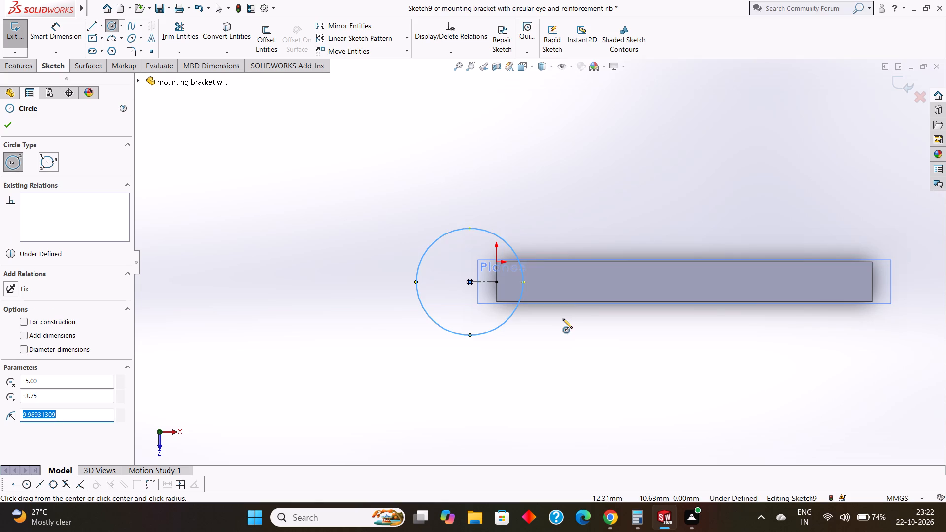
type("12.5")
key("Return")
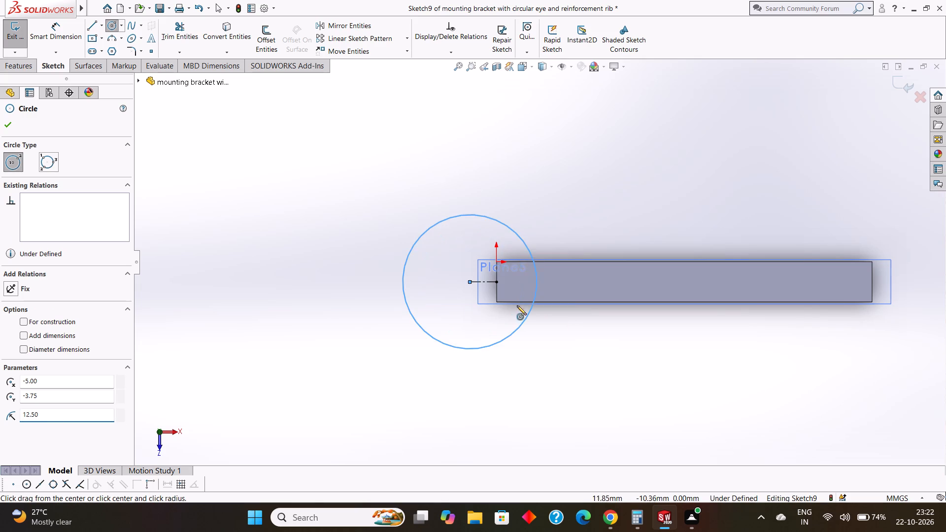
key("Escape")
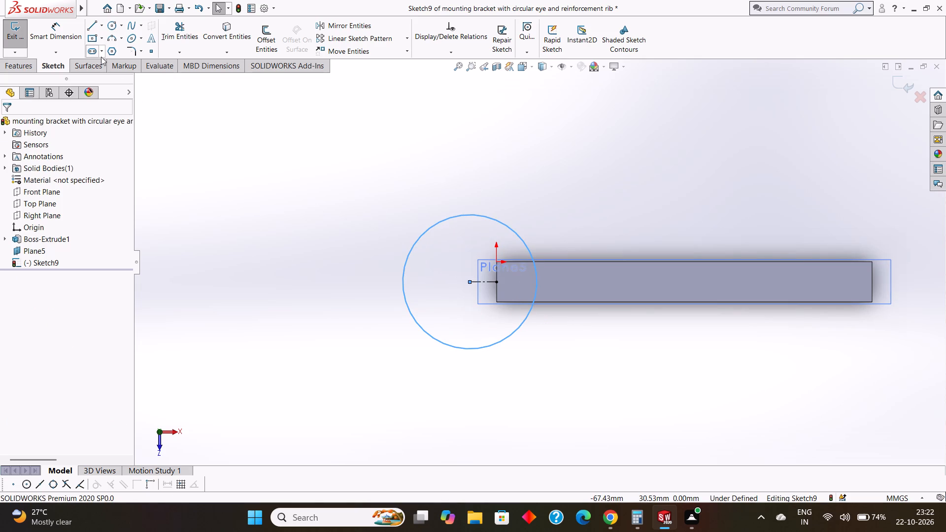
key("Escape")
key("Escape")
Dimension the circle's diameter at 25 mm and the horizontal centerline's length at 5 mm.
left_click(72, 33)
left_click(472, 213)
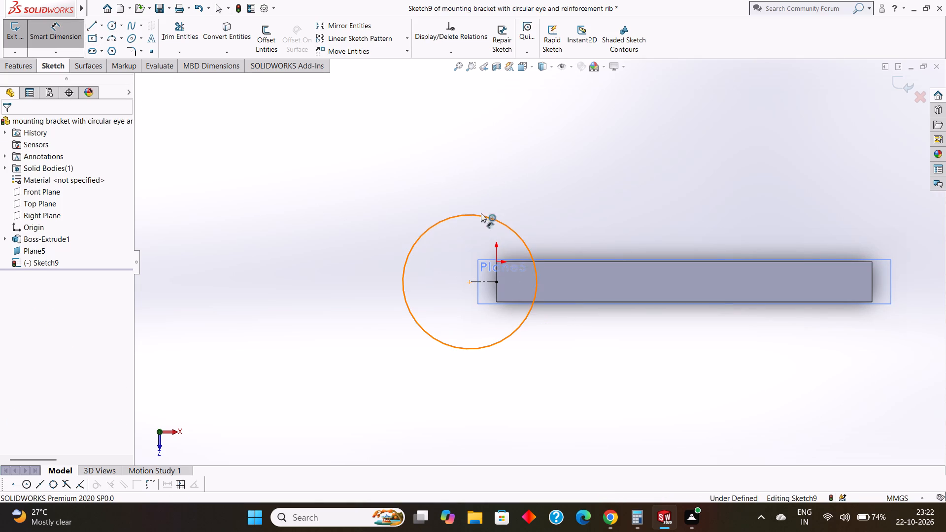
left_click(746, 238)
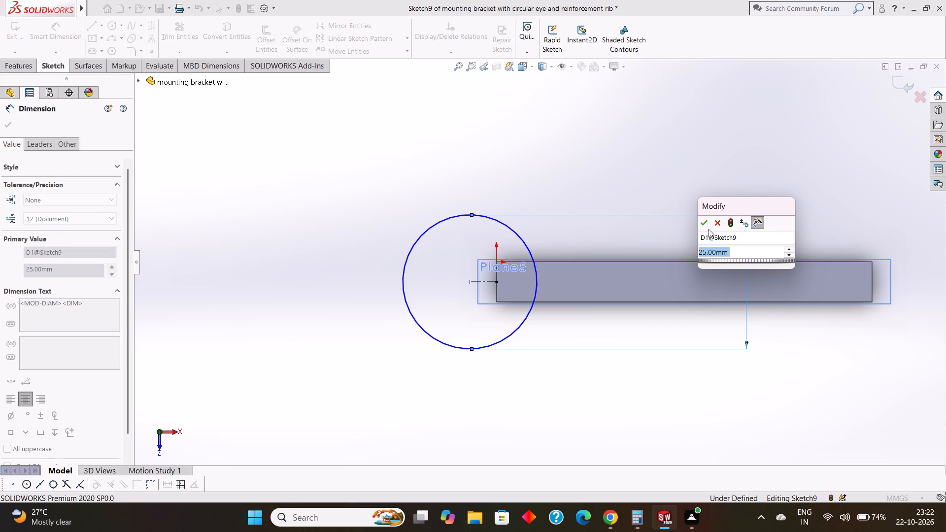
left_click(701, 224)
left_click(484, 282)
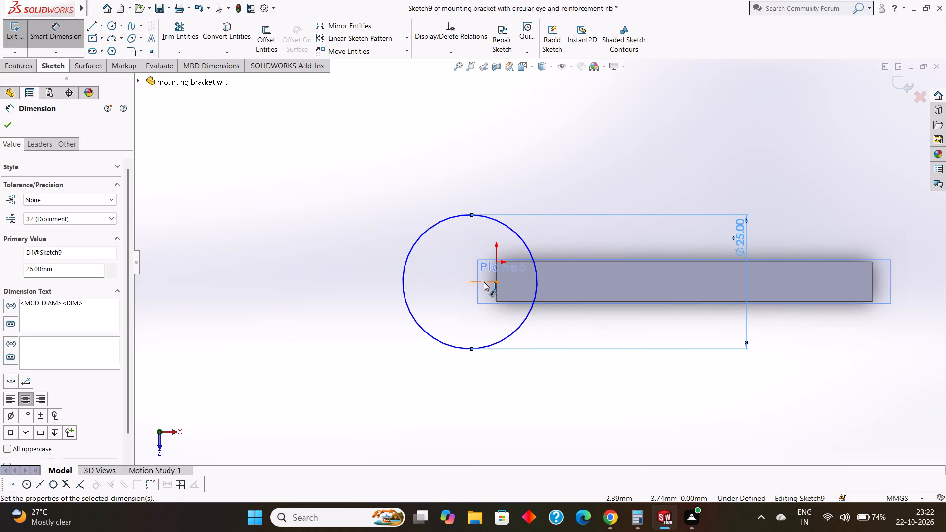
left_click(483, 321)
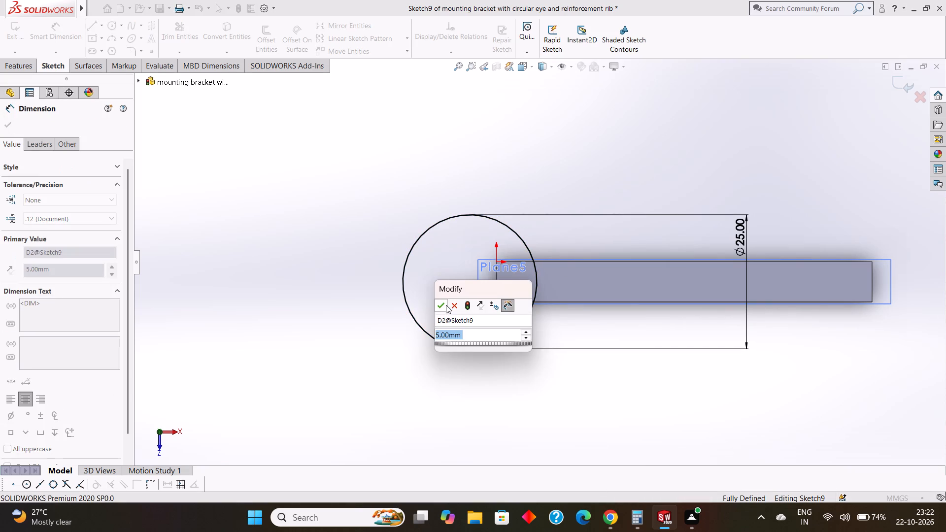
left_click(446, 305)
left_click(7, 130)
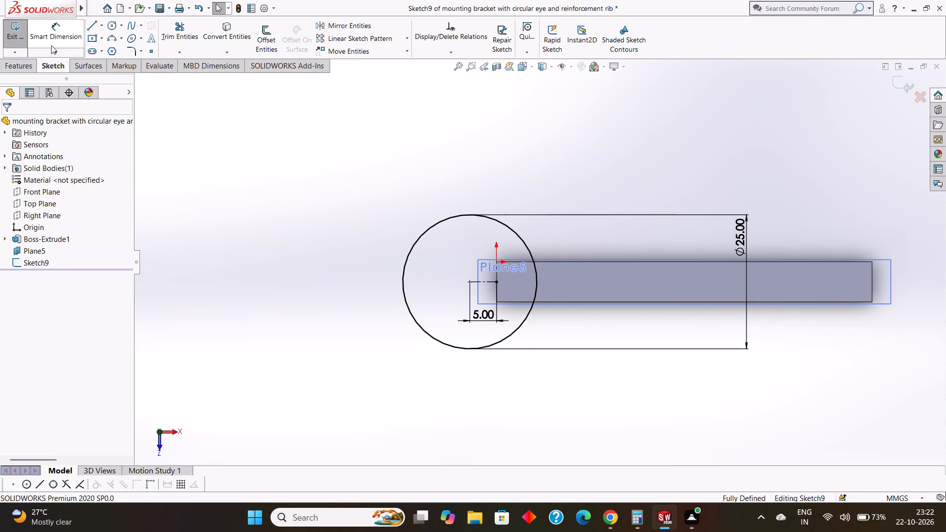
Sketch a circle of radius 25 mm concentric with the 25 mm diameter circle at the centerline's outer endpoint.
left_click(53, 33)
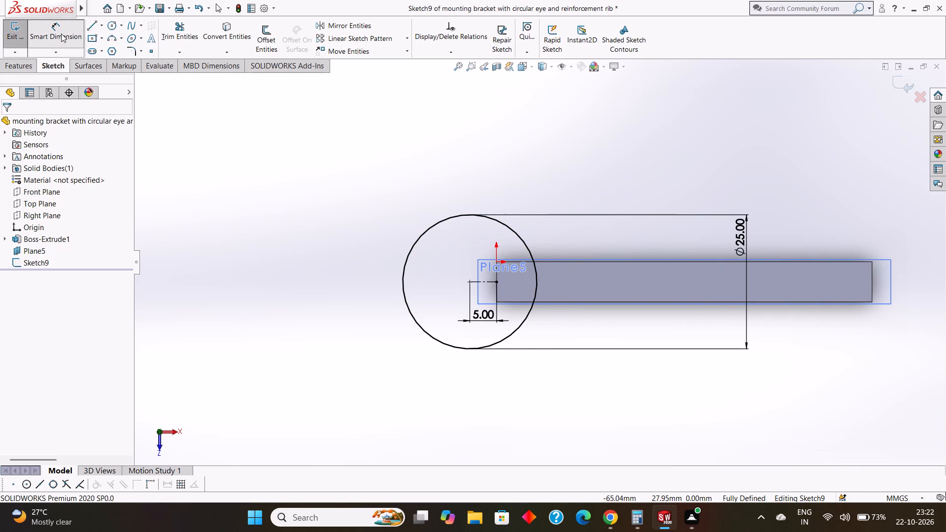
left_click(61, 33)
left_click(108, 27)
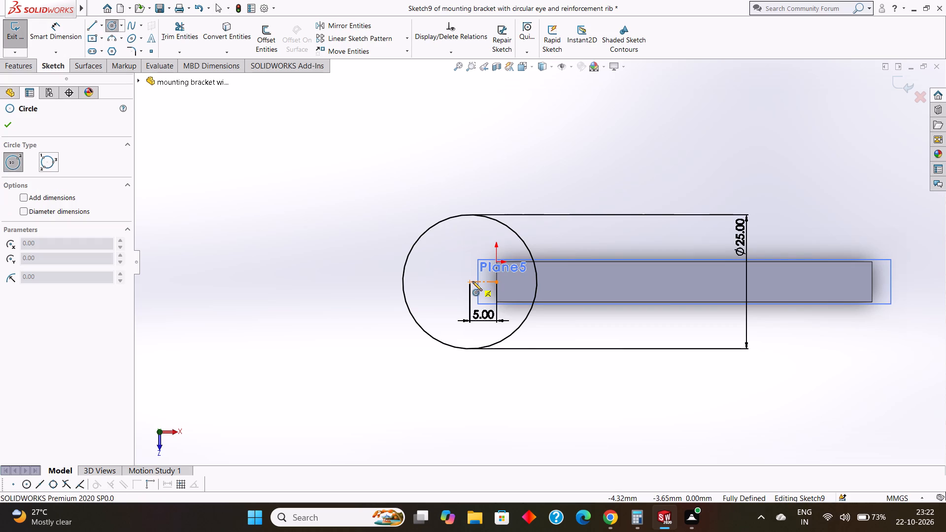
left_click_drag(473, 281, 588, 342)
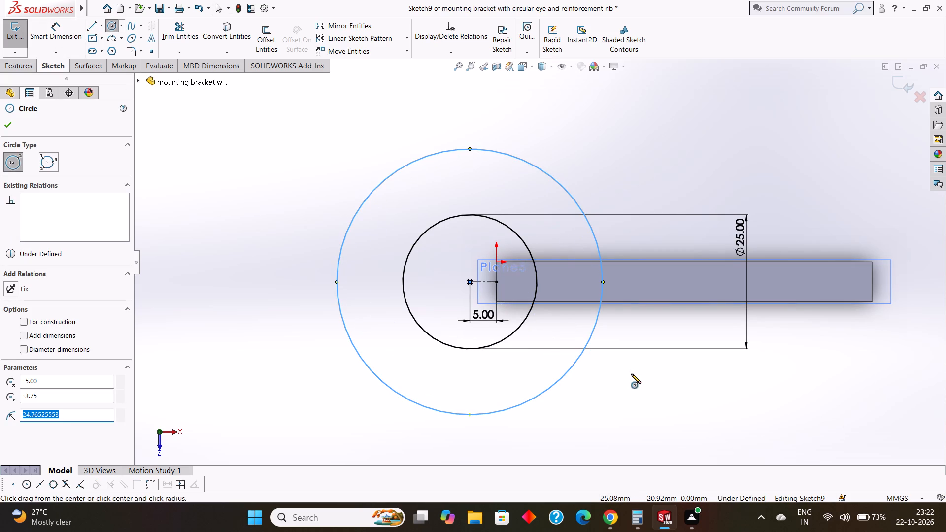
type("25")
key("Return")
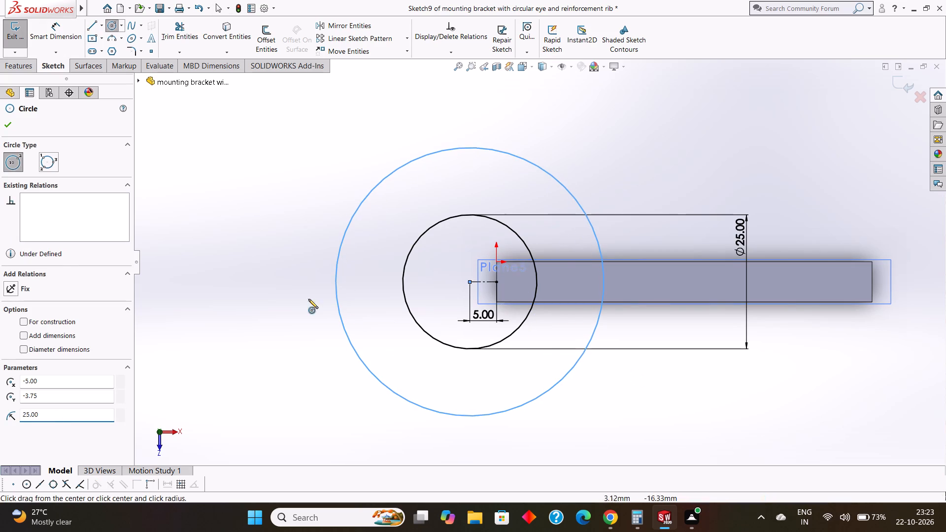
left_click(14, 120)
Dimension the outer circle's diameter at 50 mm.
left_click(61, 31)
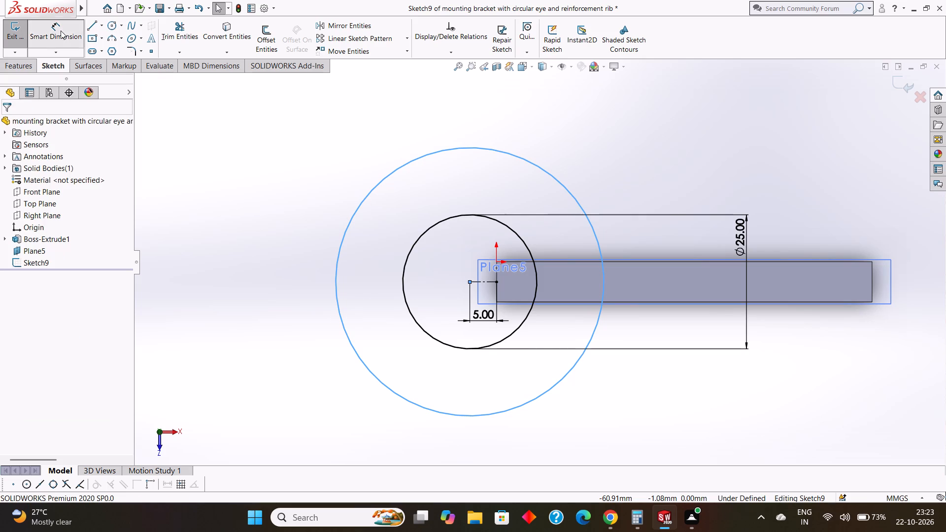
left_click(468, 145)
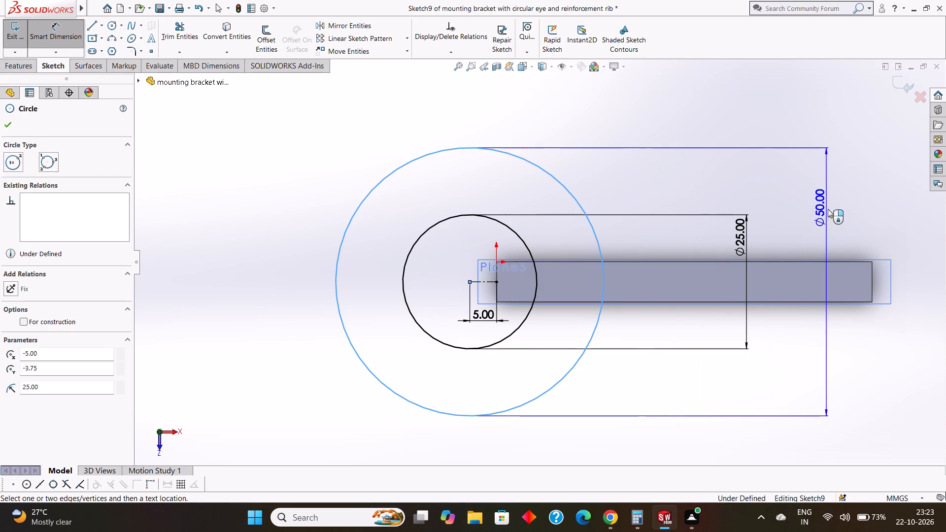
left_click(828, 209)
left_click(782, 197)
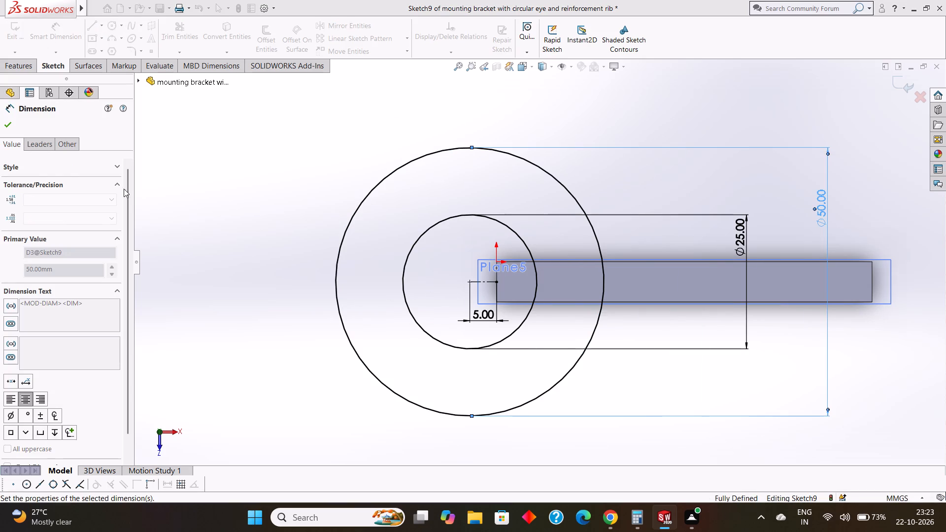
left_click(4, 129)
Draw a 25 mm vertical centerline from the circles' common centre up to the top of the outer circle.
scroll(440, 242, "up", 1)
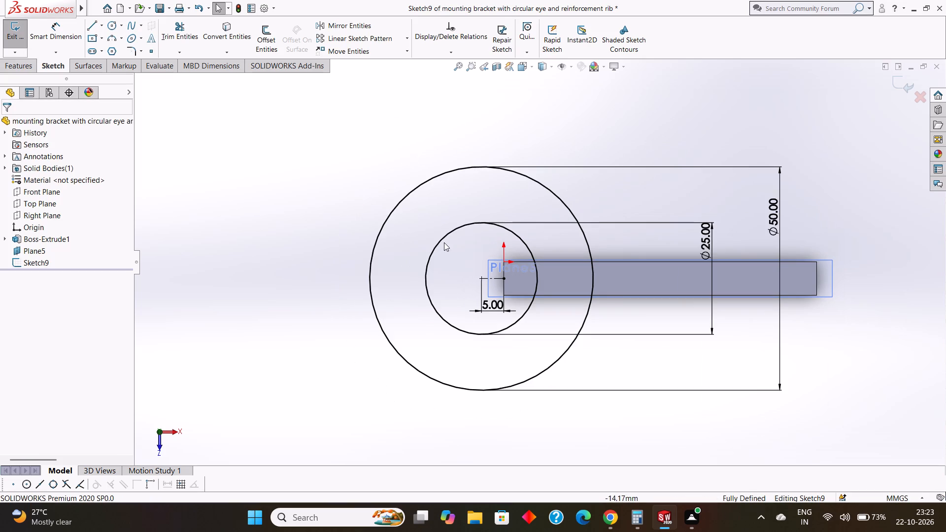
scroll(492, 242, "down", 1)
scroll(493, 243, "up", 1)
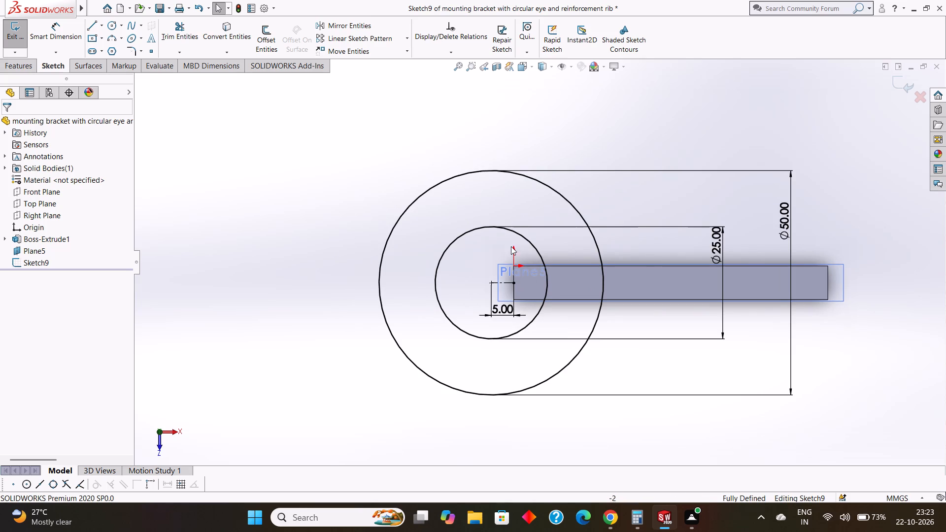
scroll(518, 249, "up", 1)
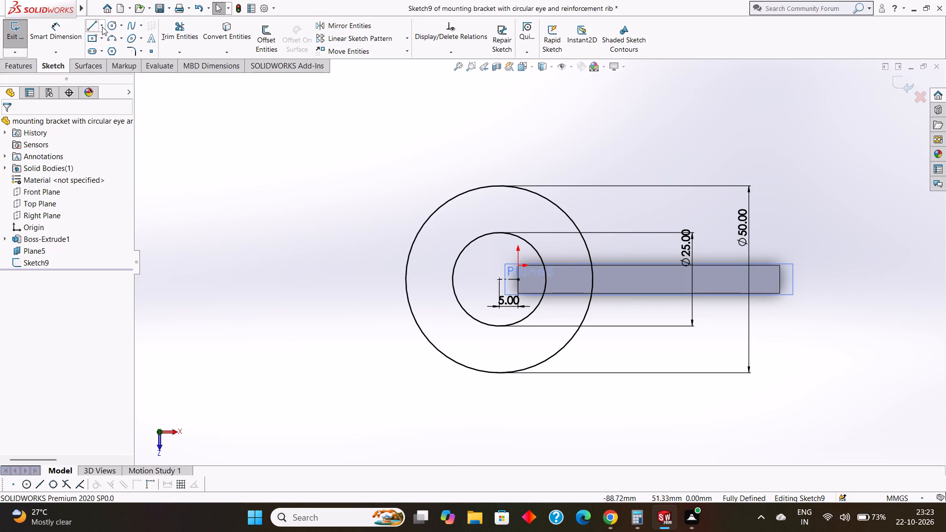
left_click(102, 27)
left_click(109, 52)
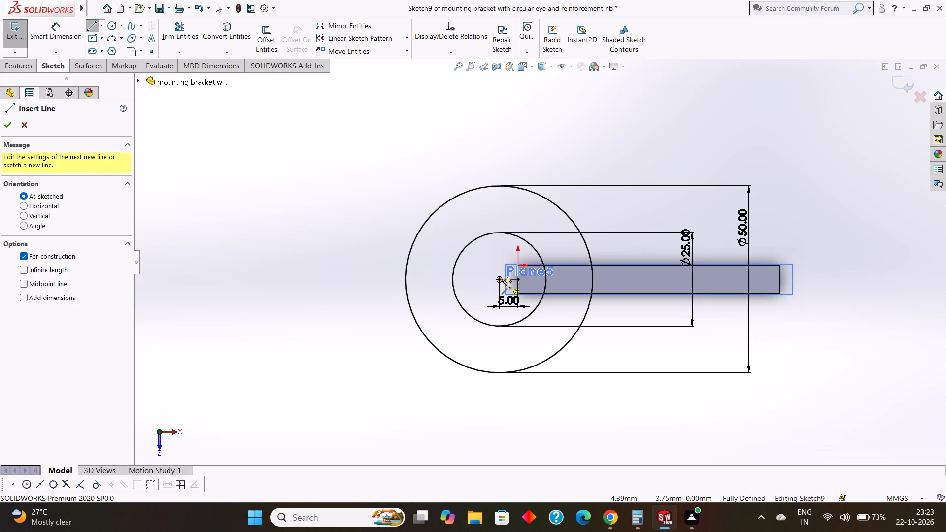
left_click(502, 279)
scroll(498, 185, "down", 2)
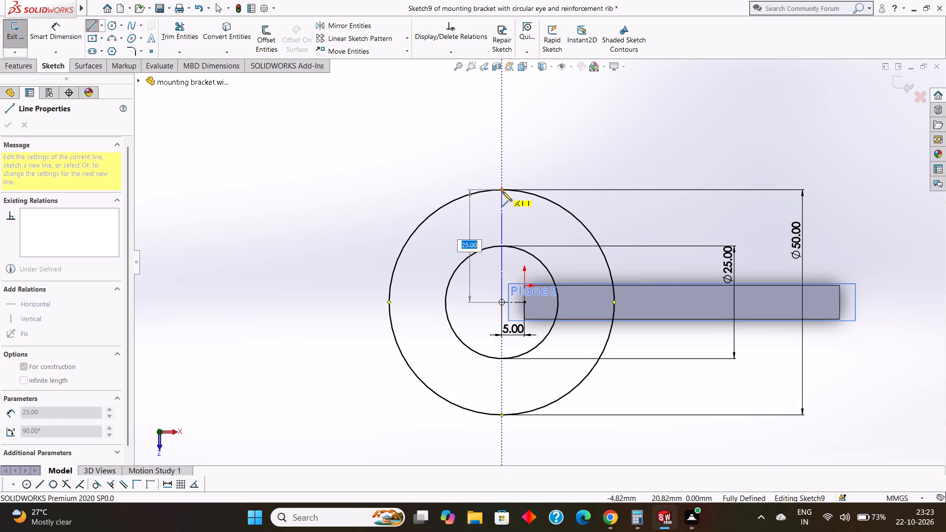
left_click(503, 192)
key("Escape")
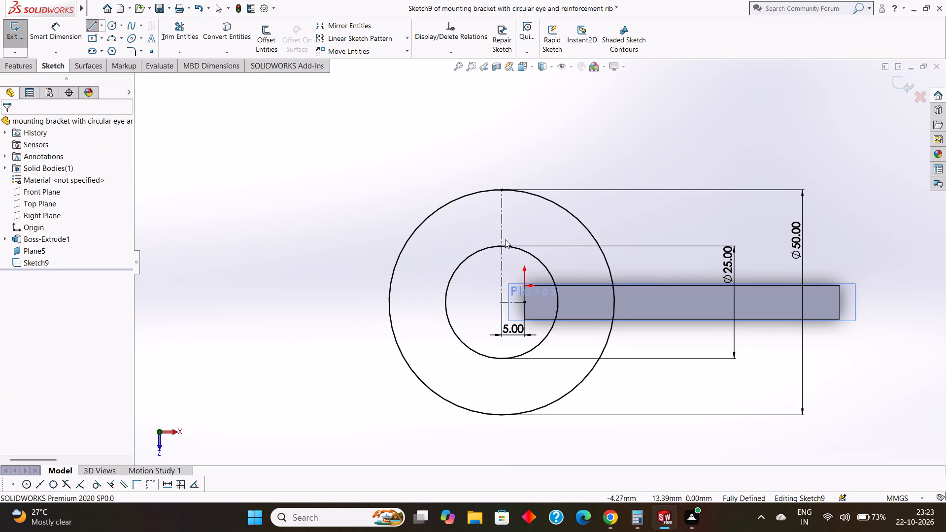
key("Escape")
Offset the vertical centerline by 2.5 mm toward the plate as a solid line with its dimension added.
scroll(508, 200, "down", 2)
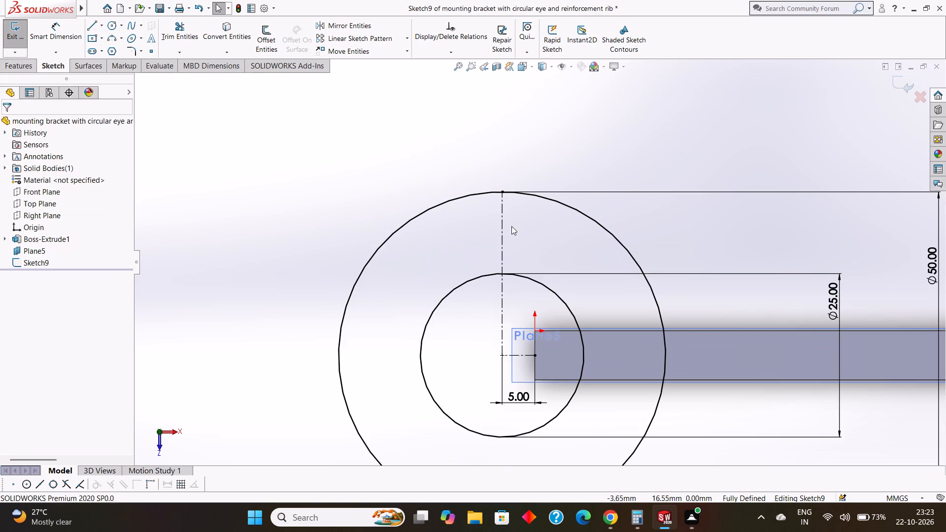
left_click(504, 224)
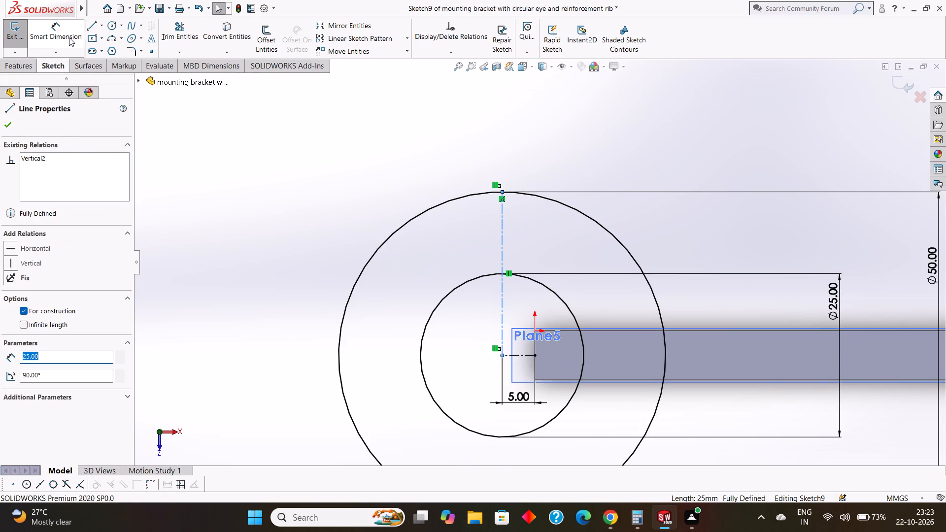
left_click(267, 35)
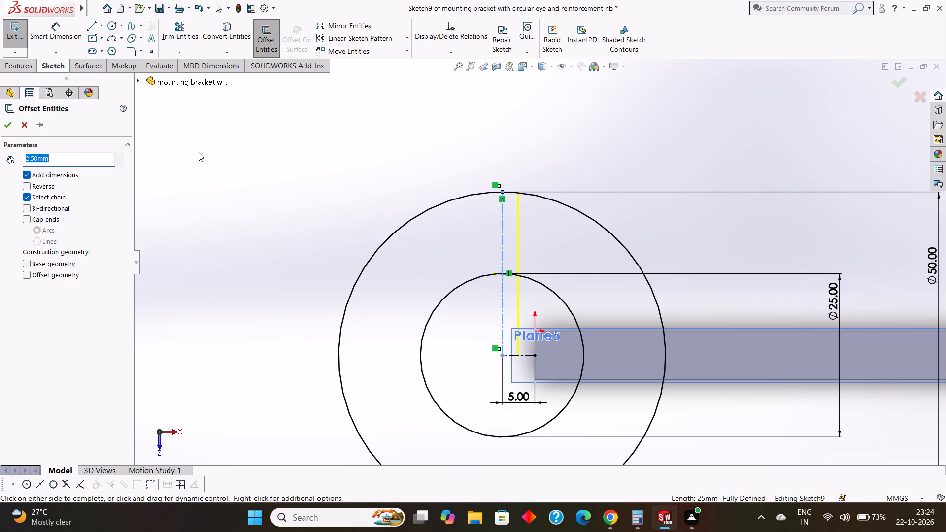
left_click(9, 125)
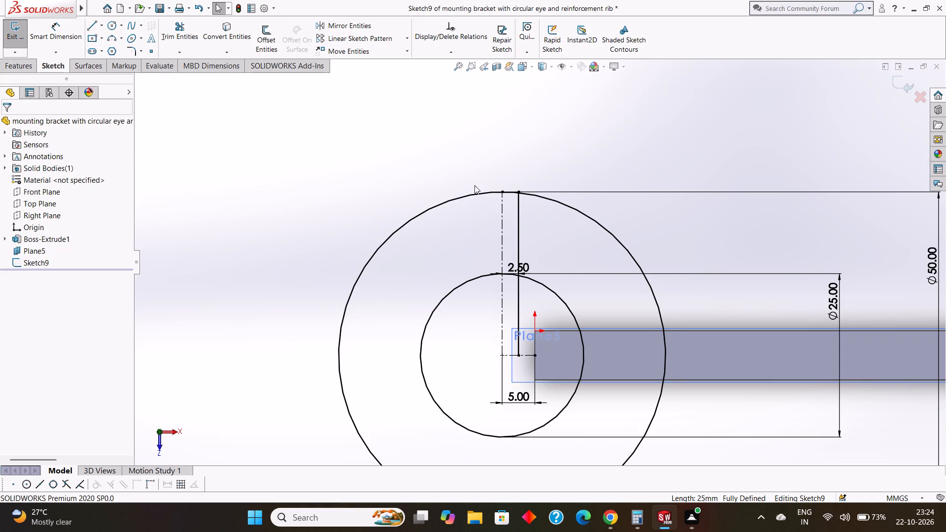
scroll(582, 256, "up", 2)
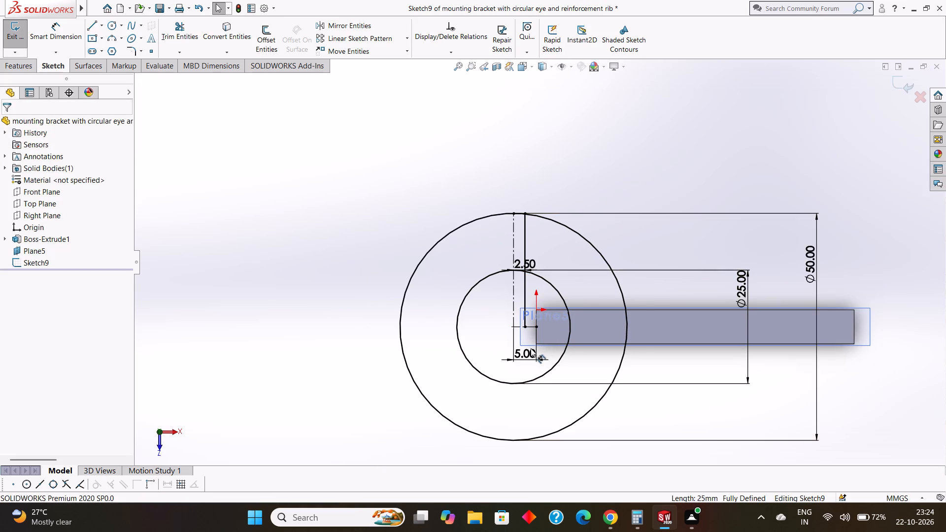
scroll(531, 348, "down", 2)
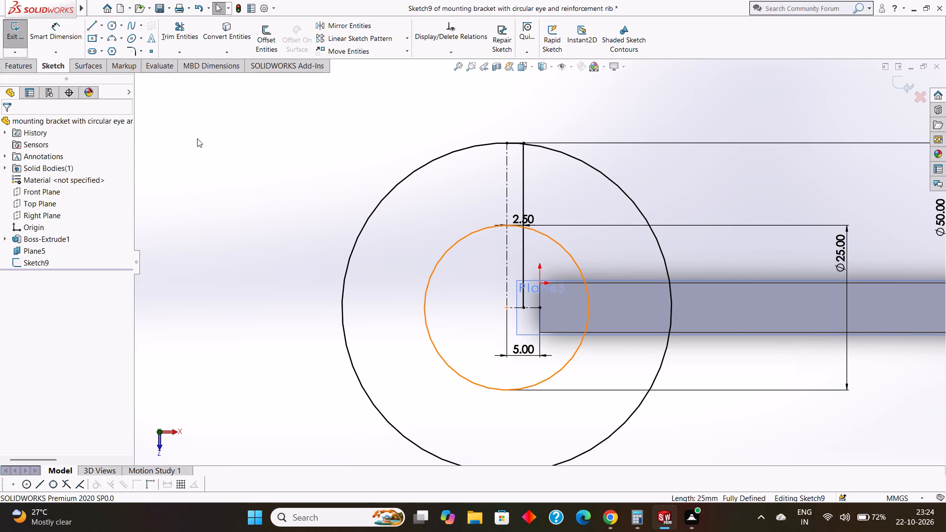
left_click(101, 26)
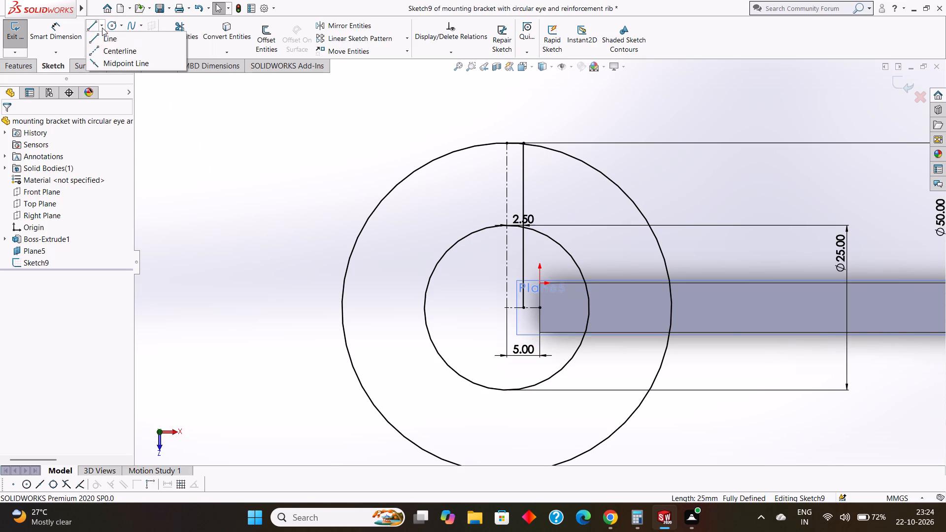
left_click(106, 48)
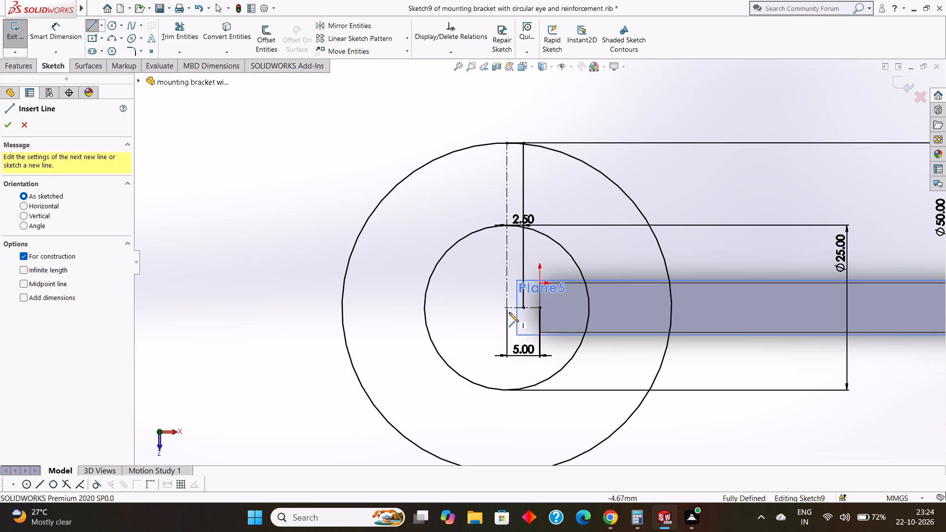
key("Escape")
Move the horizontal centerline's 5 mm dimension from below to above the centerline.
left_click_drag(528, 350, 523, 304)
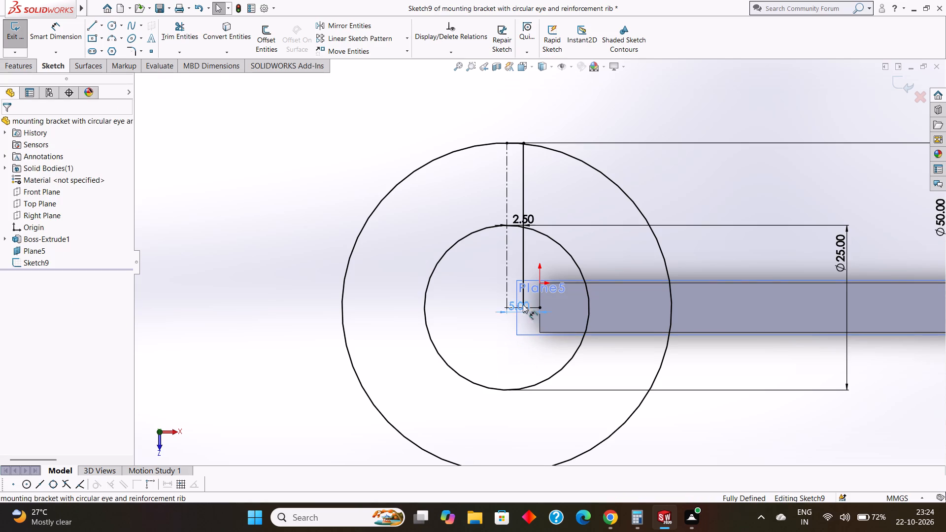
left_click_drag(523, 304, 519, 280)
key("Escape")
key("Escape")
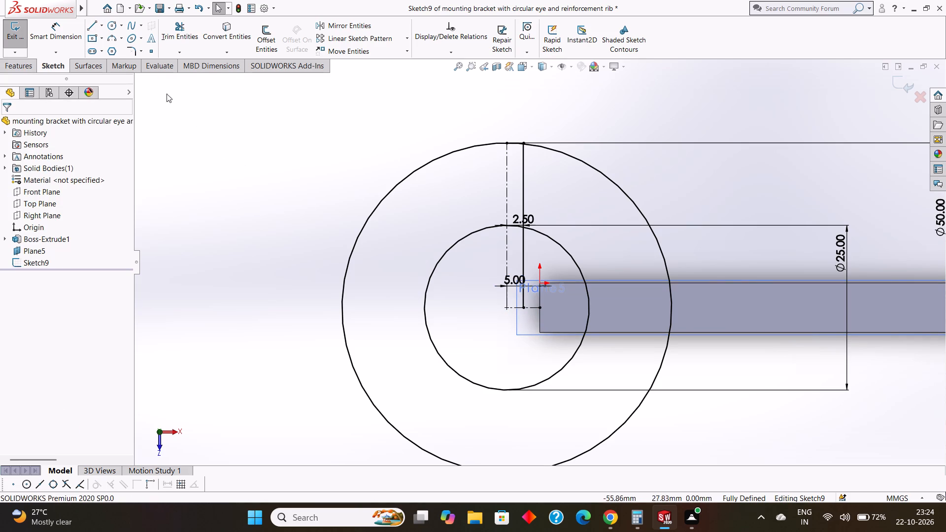
Draw a 3.75 mm centerline down from the circle centre, continuing horizontally toward the plate to directly below the offset line.
left_click(100, 26)
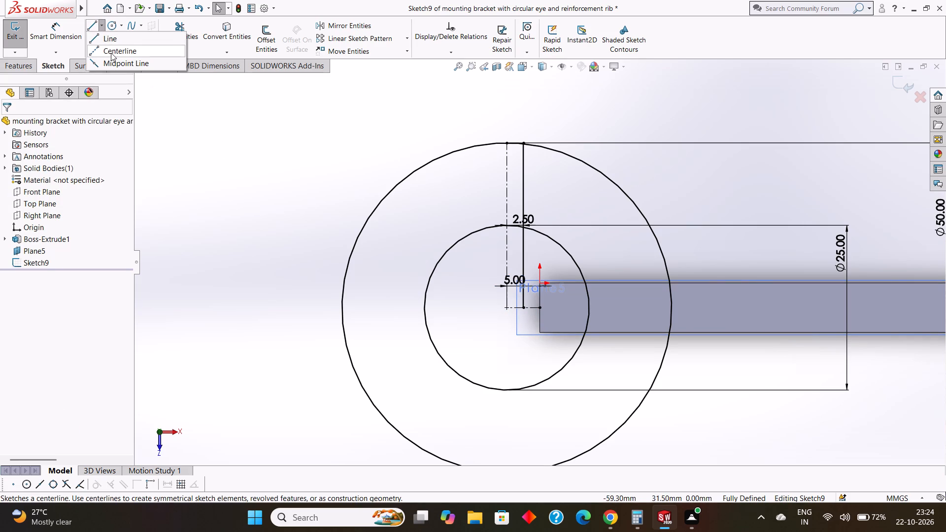
left_click(111, 53)
left_click(507, 309)
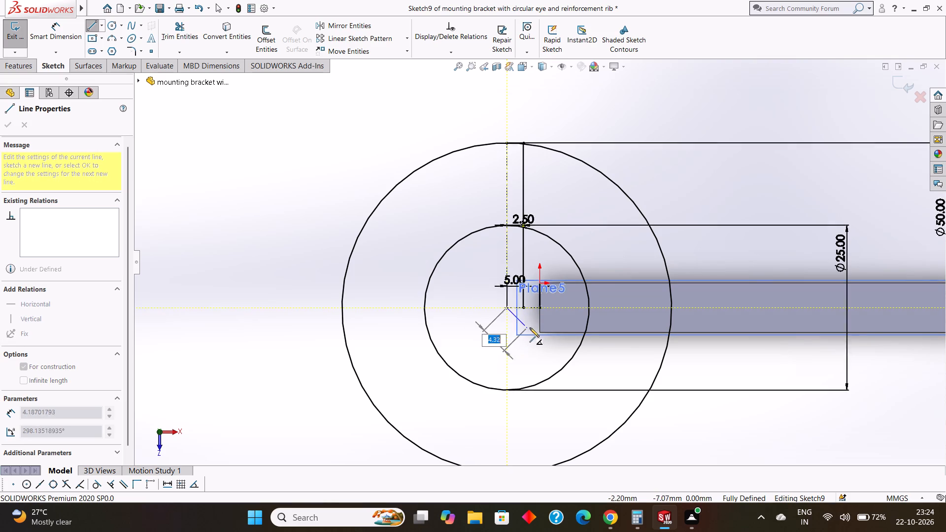
left_click(504, 332)
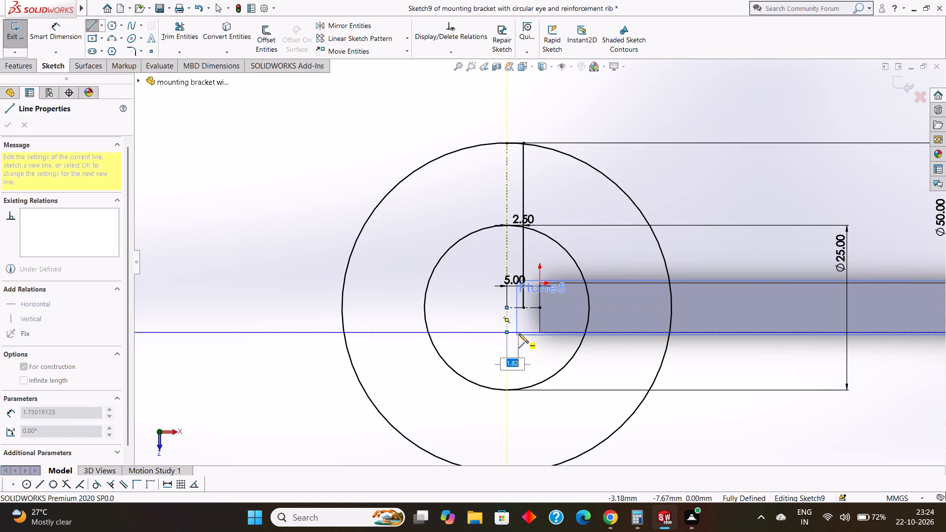
left_click(524, 333)
key("Escape")
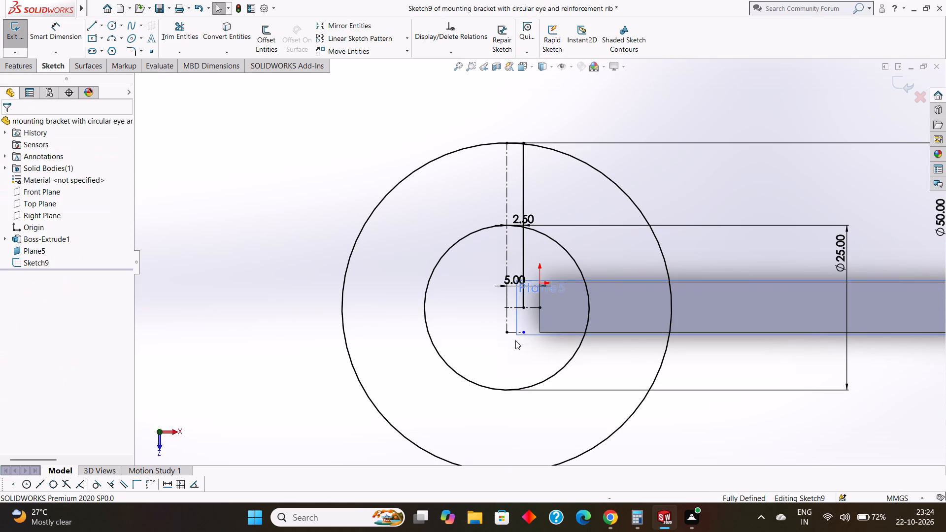
Draw a solid 3.75 mm vertical line from the offset line's lower end down to the end of the new horizontal centerline.
left_click(99, 29)
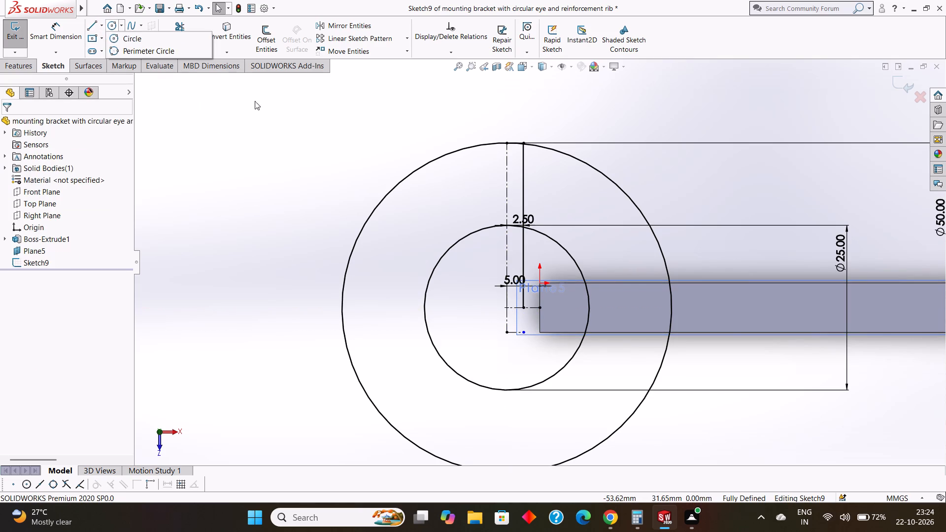
left_click(88, 25)
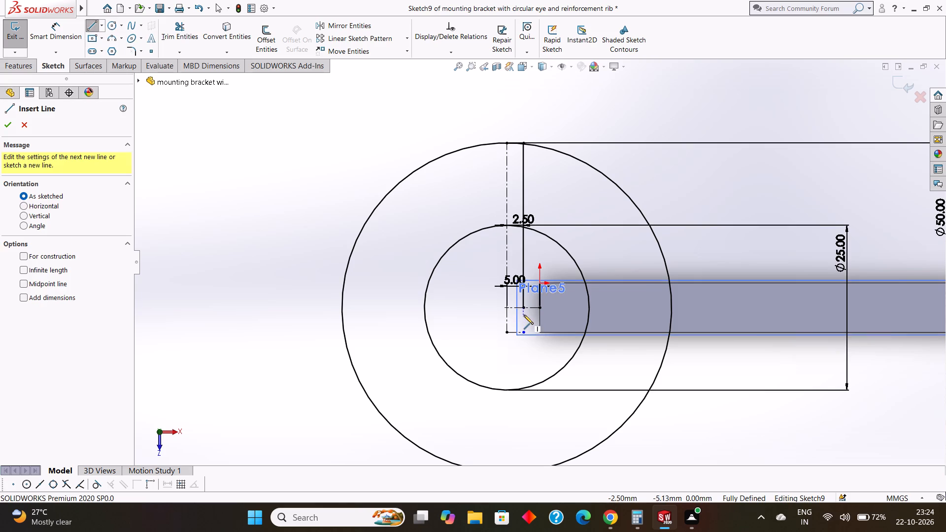
left_click(524, 310)
left_click(524, 332)
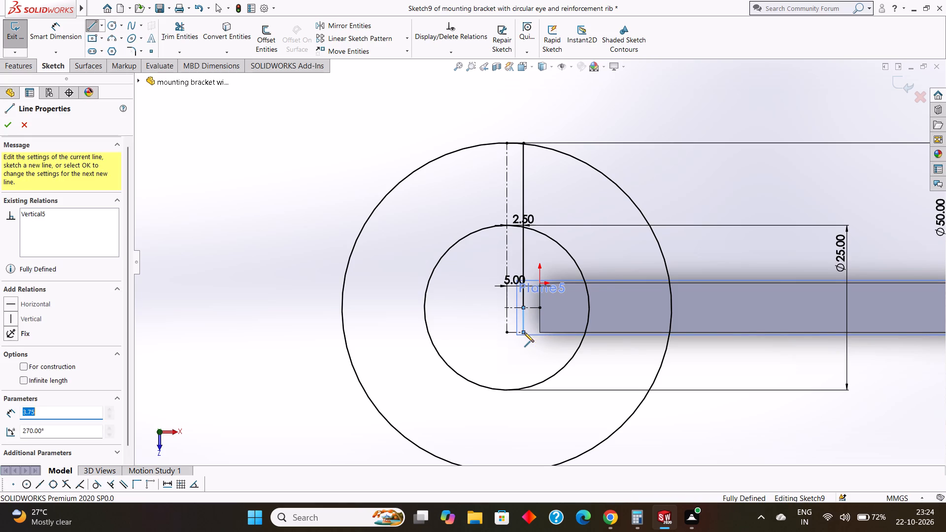
key("Escape")
key("Escape")
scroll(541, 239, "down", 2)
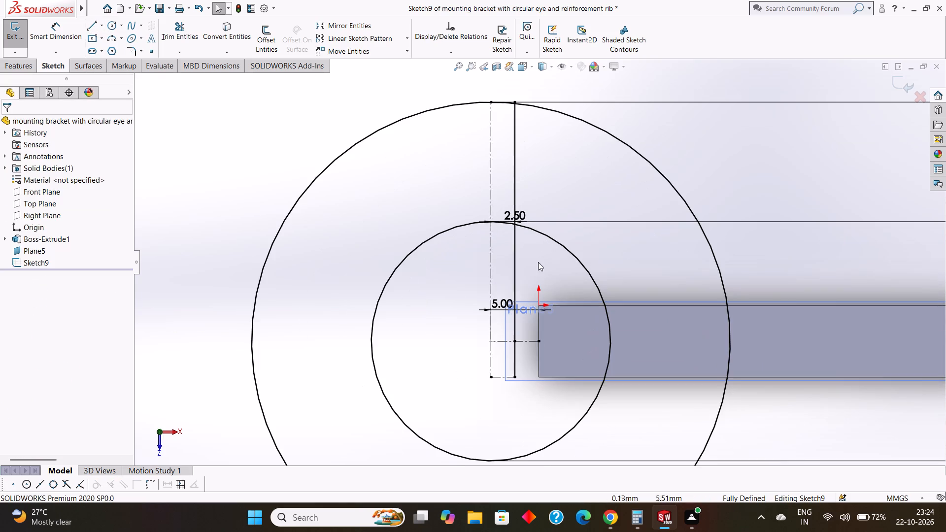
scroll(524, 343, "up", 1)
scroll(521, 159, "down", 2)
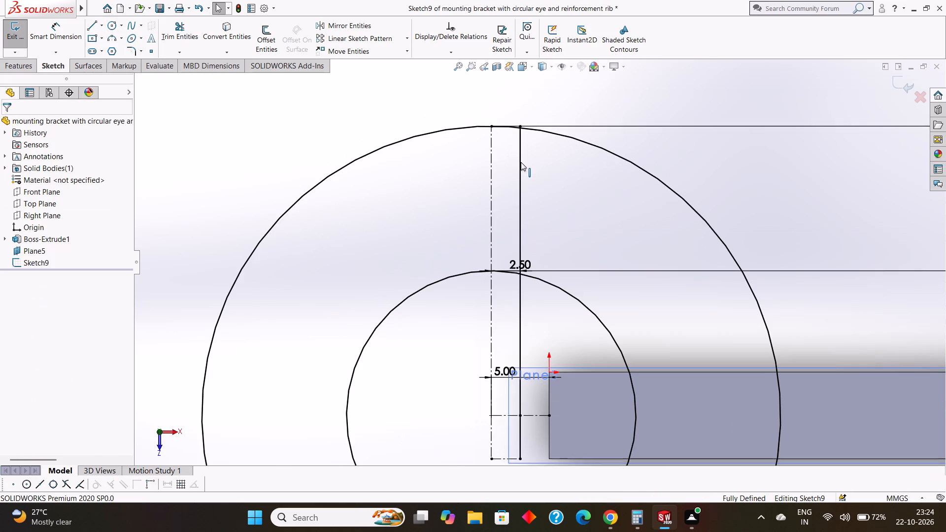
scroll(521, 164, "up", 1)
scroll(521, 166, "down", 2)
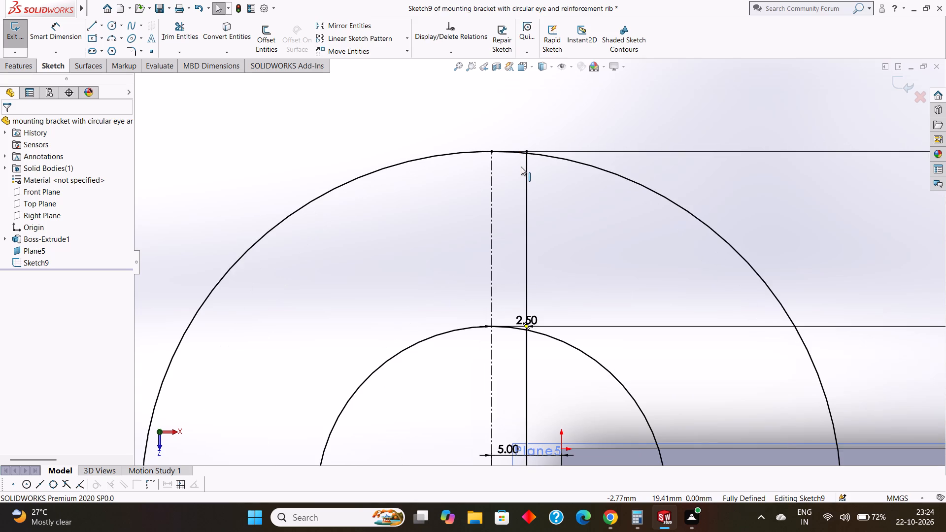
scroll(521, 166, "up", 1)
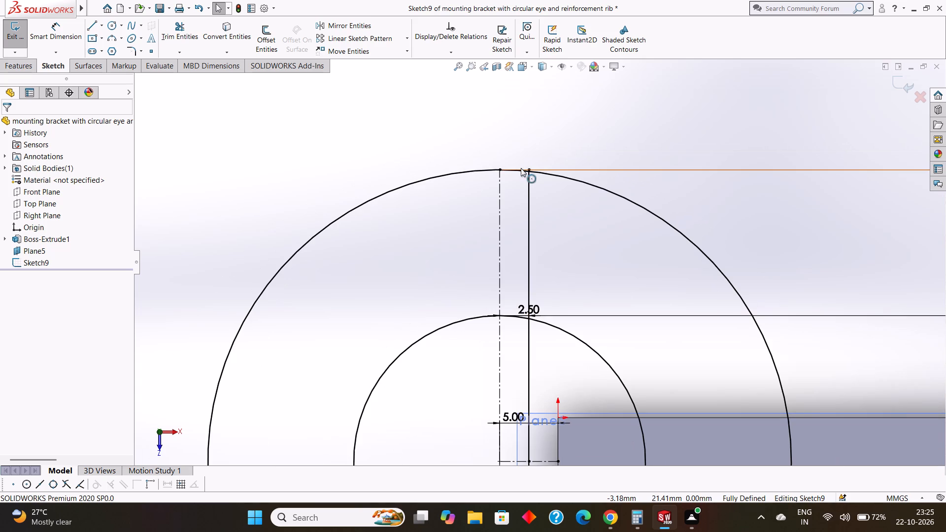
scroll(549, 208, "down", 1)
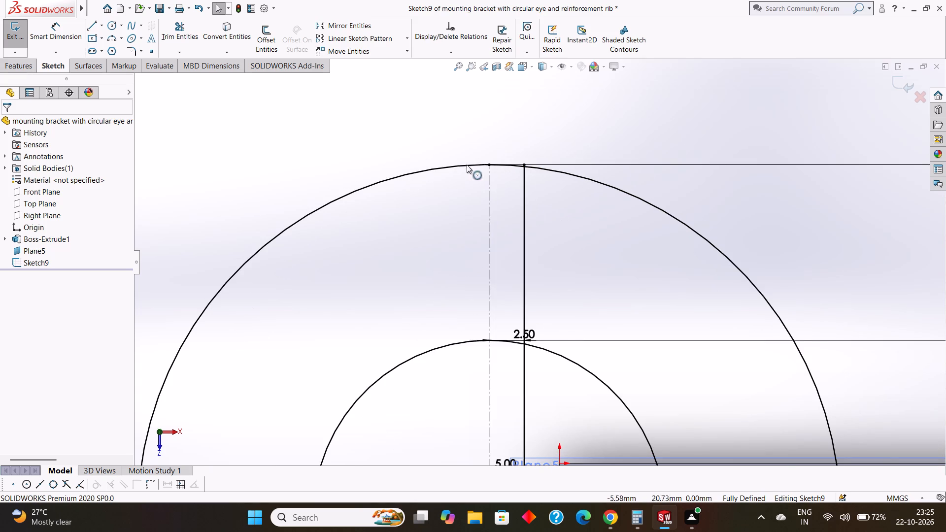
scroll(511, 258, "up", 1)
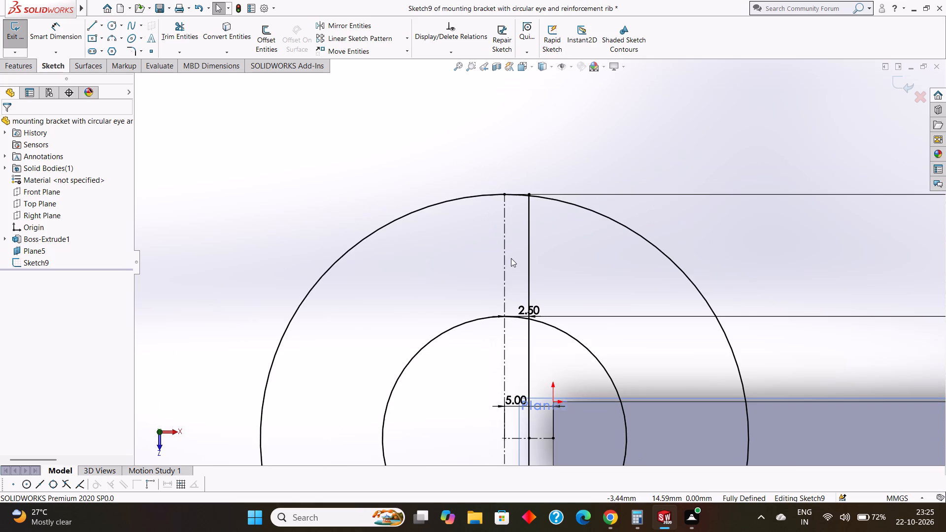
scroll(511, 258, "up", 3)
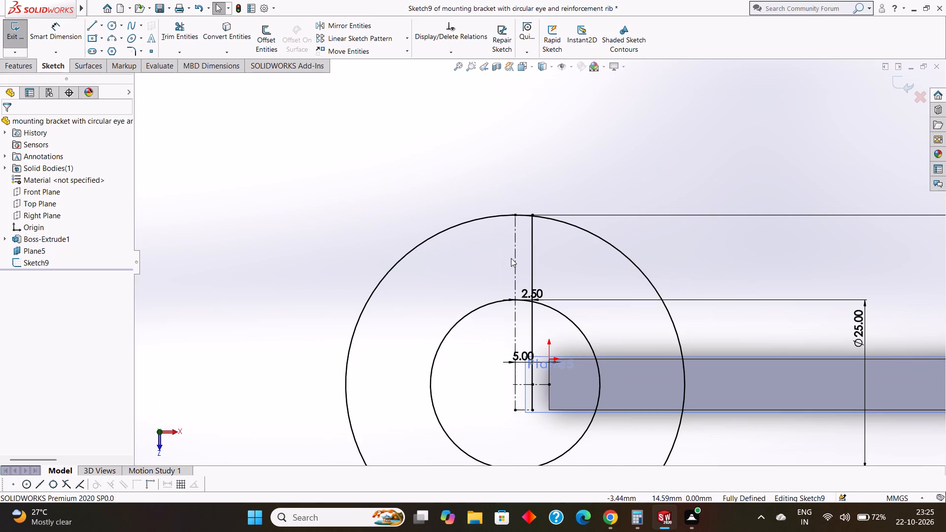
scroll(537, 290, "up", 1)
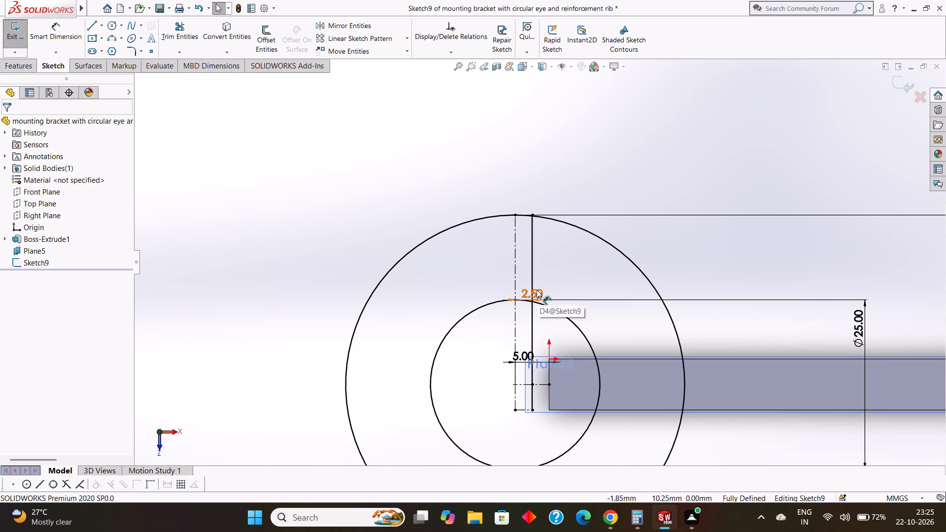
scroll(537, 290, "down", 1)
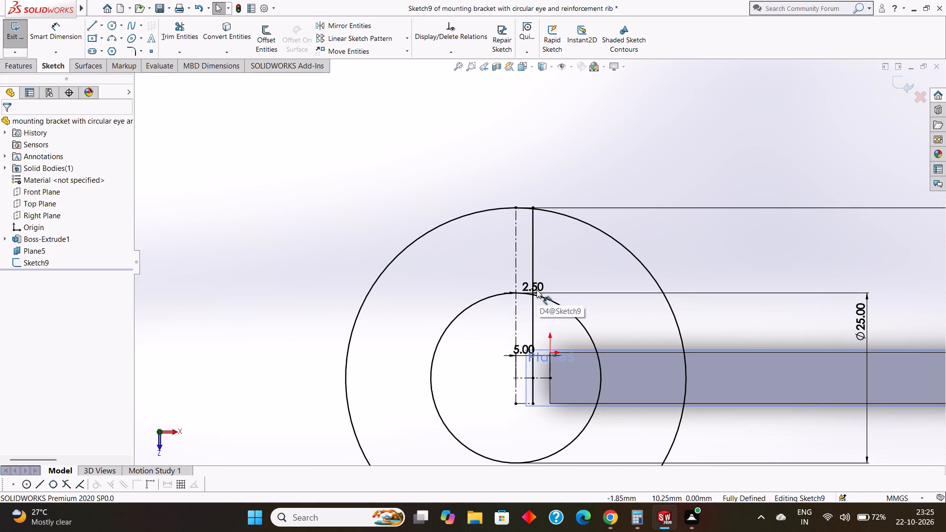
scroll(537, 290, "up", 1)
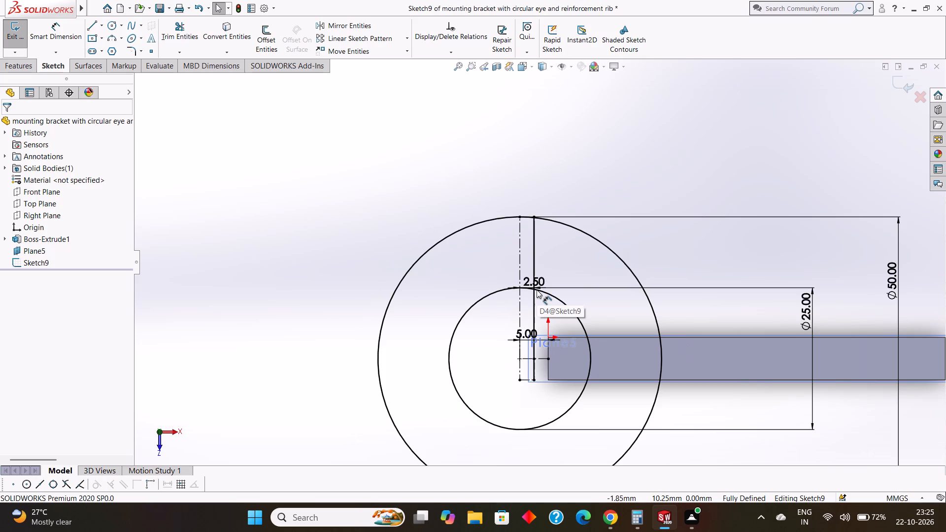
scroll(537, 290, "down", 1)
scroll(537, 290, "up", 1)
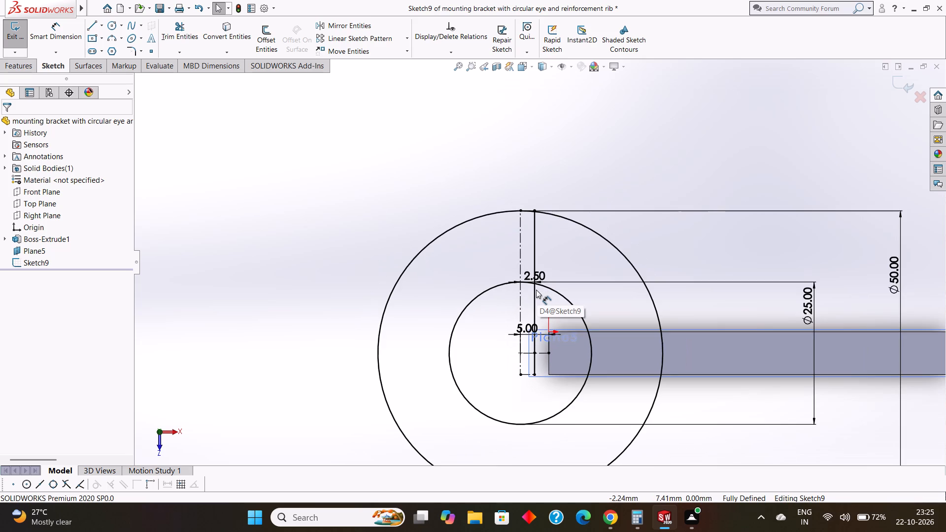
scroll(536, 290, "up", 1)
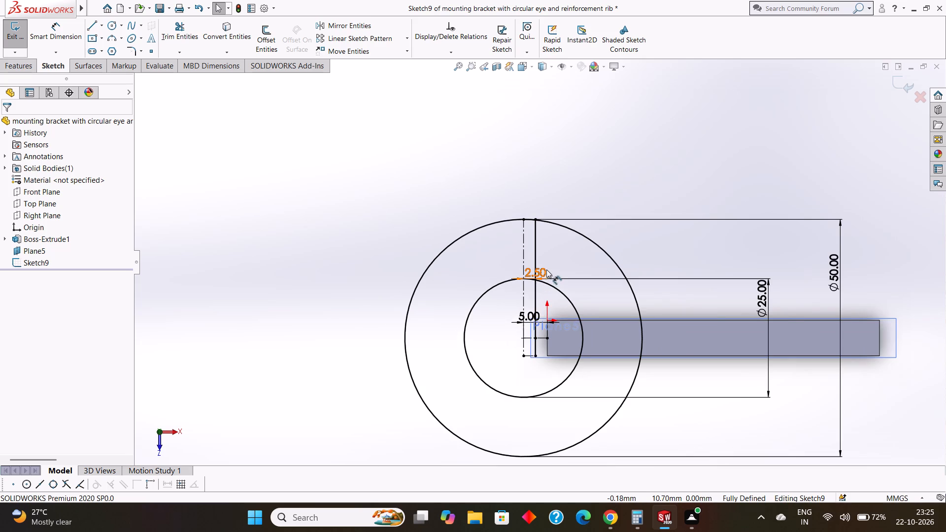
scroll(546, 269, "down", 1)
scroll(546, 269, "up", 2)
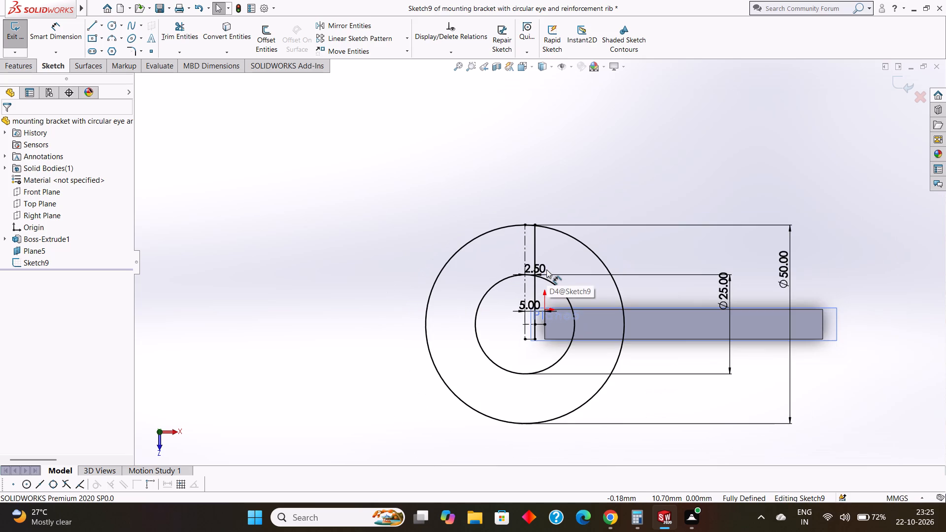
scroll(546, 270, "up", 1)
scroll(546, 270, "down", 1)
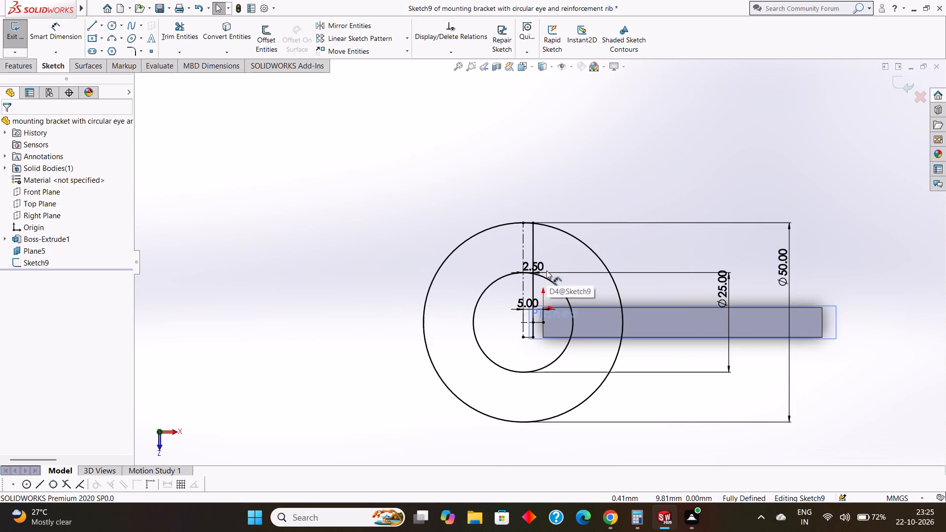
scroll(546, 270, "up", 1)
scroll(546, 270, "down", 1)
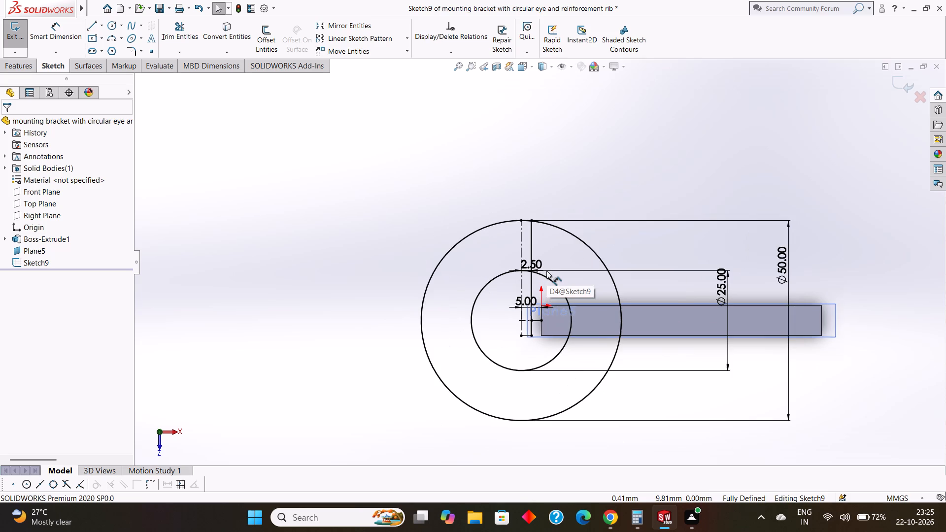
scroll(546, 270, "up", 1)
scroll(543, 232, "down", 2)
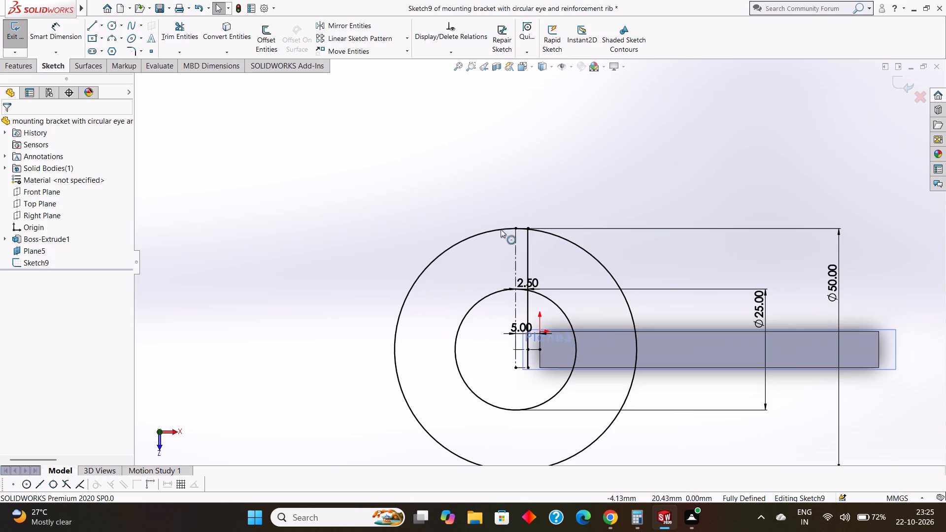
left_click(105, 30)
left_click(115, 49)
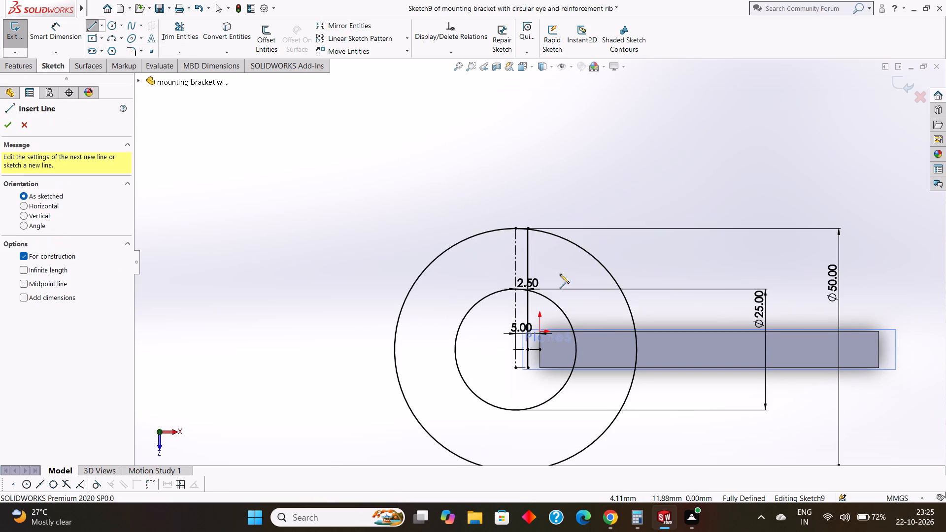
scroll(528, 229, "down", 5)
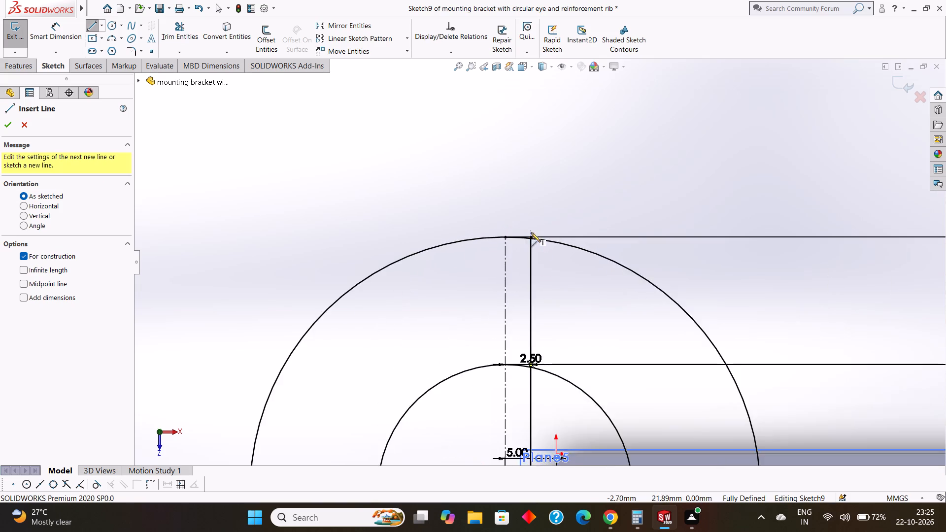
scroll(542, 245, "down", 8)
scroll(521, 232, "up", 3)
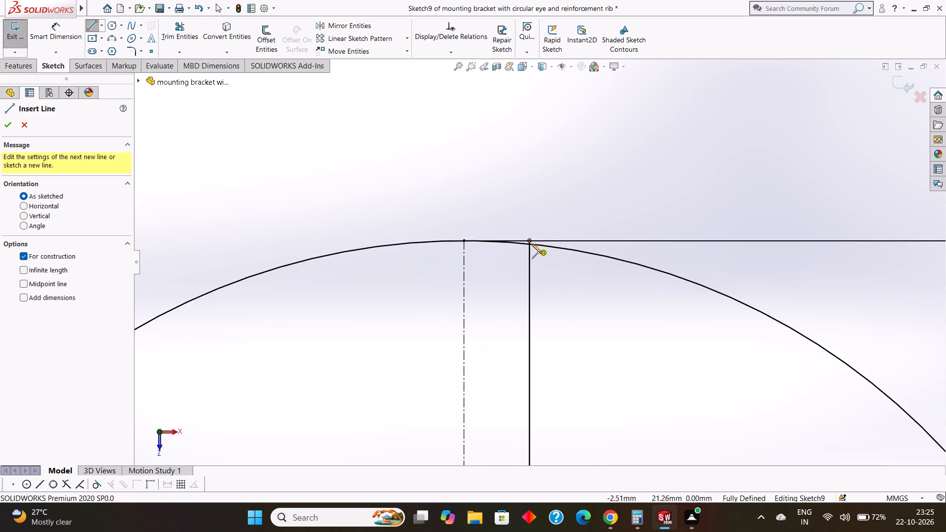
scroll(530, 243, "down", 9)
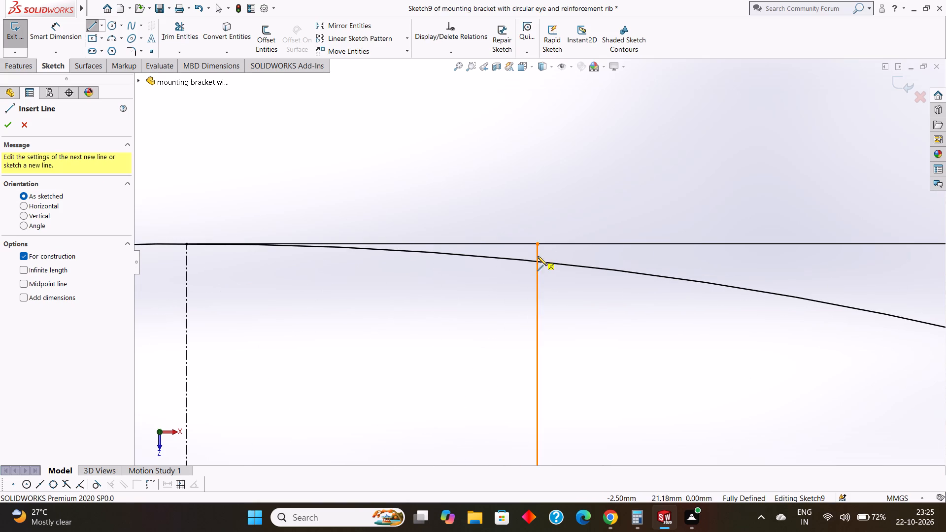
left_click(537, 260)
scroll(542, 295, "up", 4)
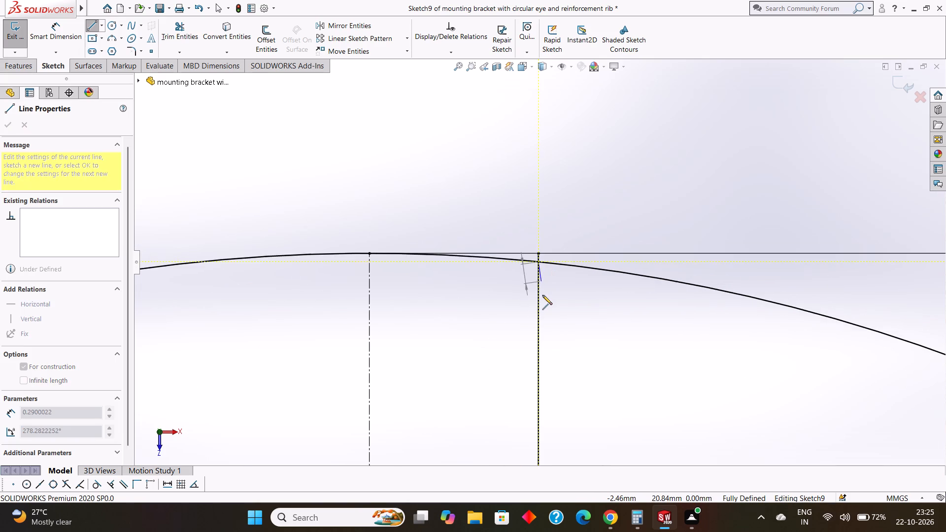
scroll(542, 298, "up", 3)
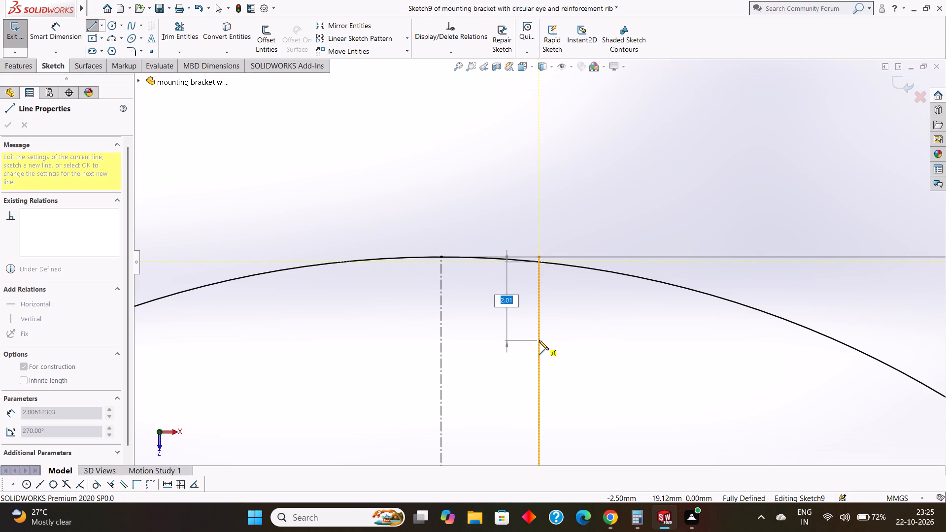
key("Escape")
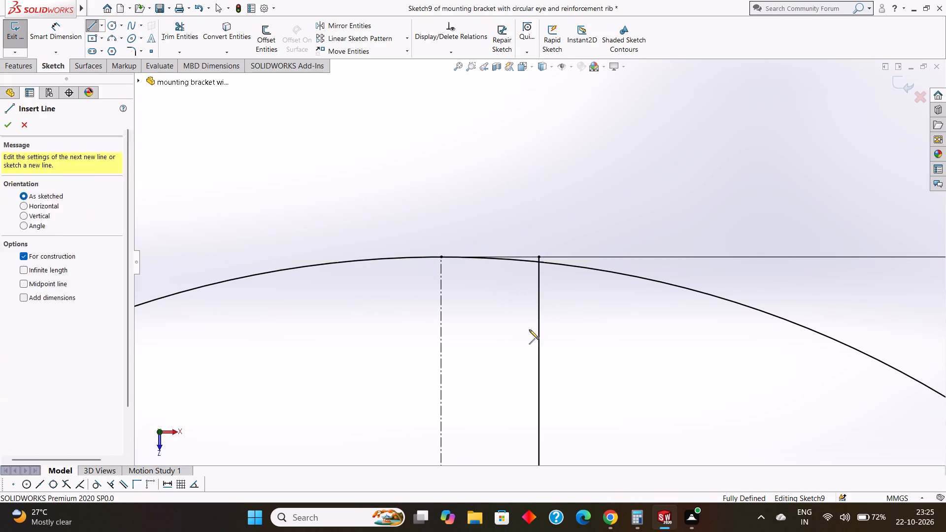
Trim the short upper end of the offset vertical line that projects beyond the 50 mm circle, using Trim to closest.
left_click(167, 20)
scroll(525, 255, "down", 7)
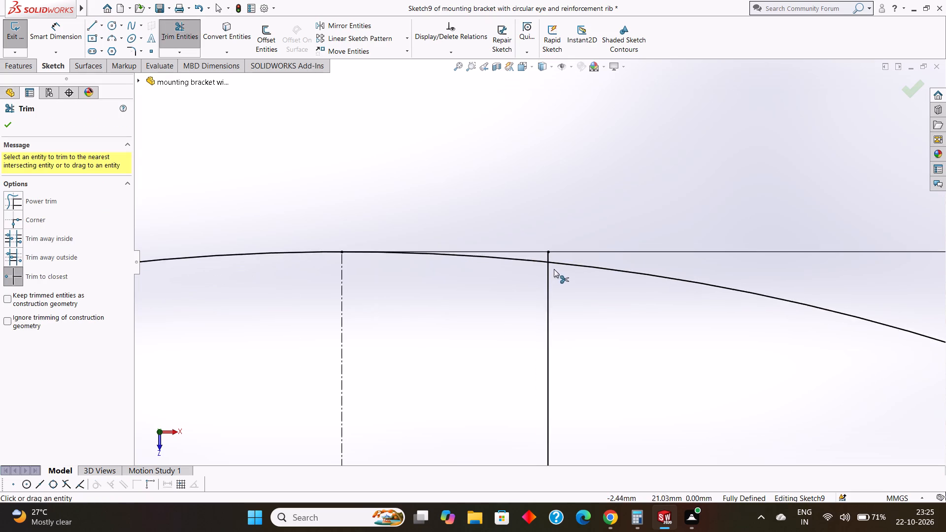
scroll(554, 269, "down", 3)
left_click(528, 221)
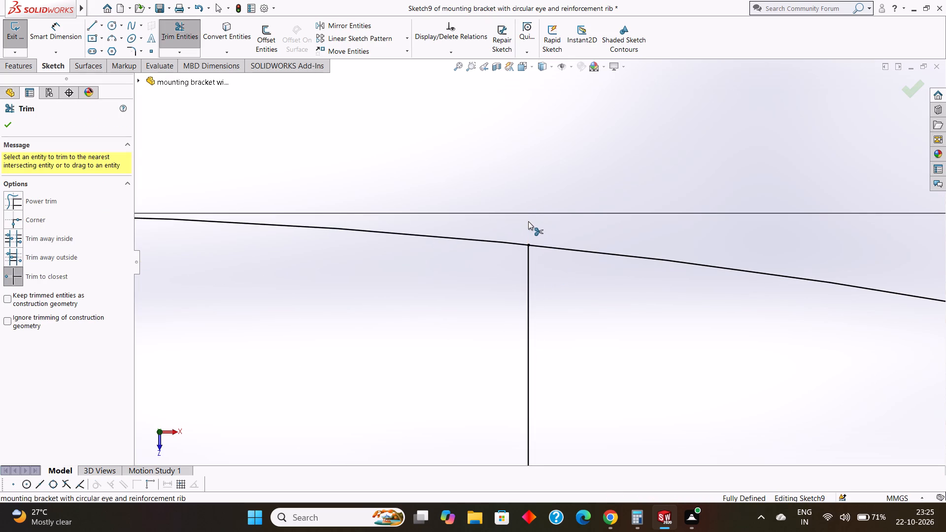
scroll(528, 221, "up", 18)
key("Escape")
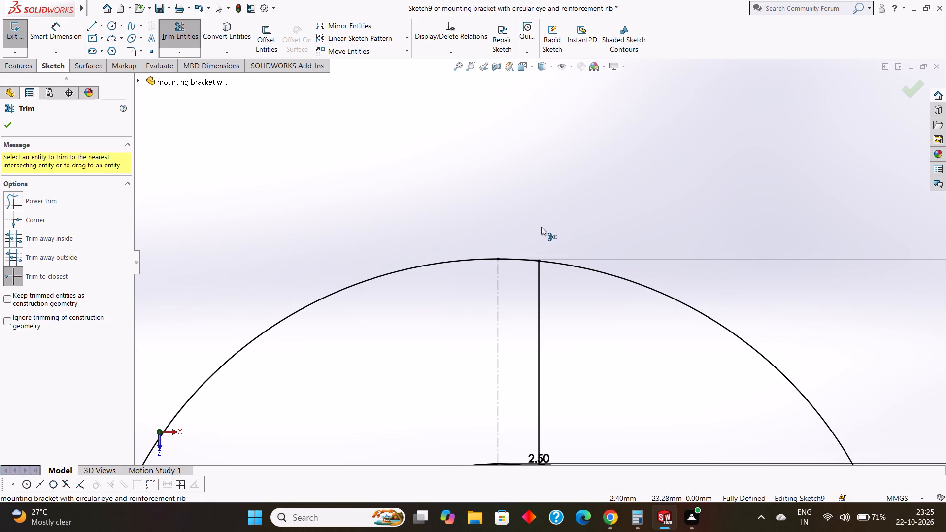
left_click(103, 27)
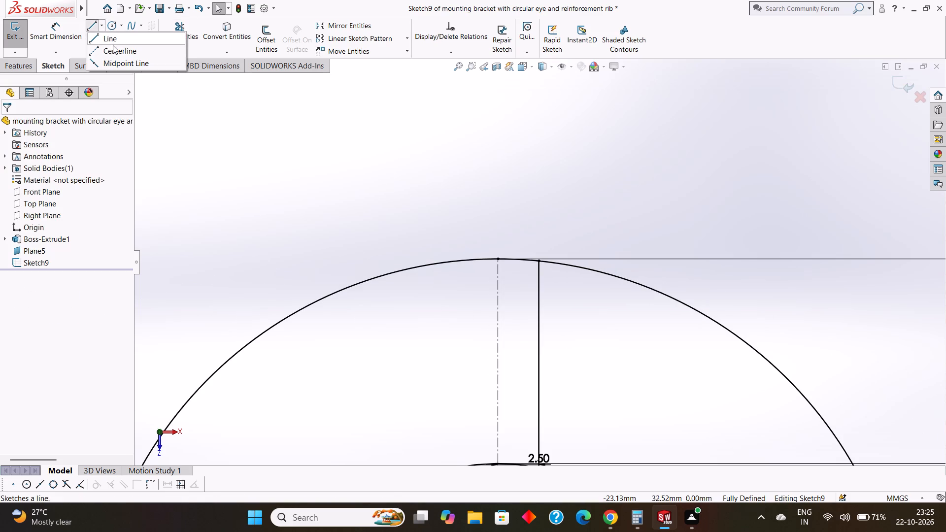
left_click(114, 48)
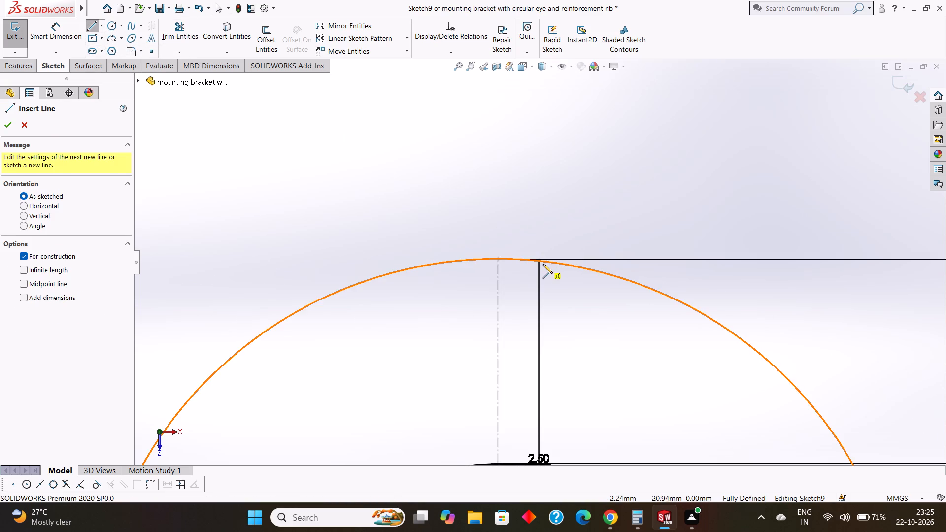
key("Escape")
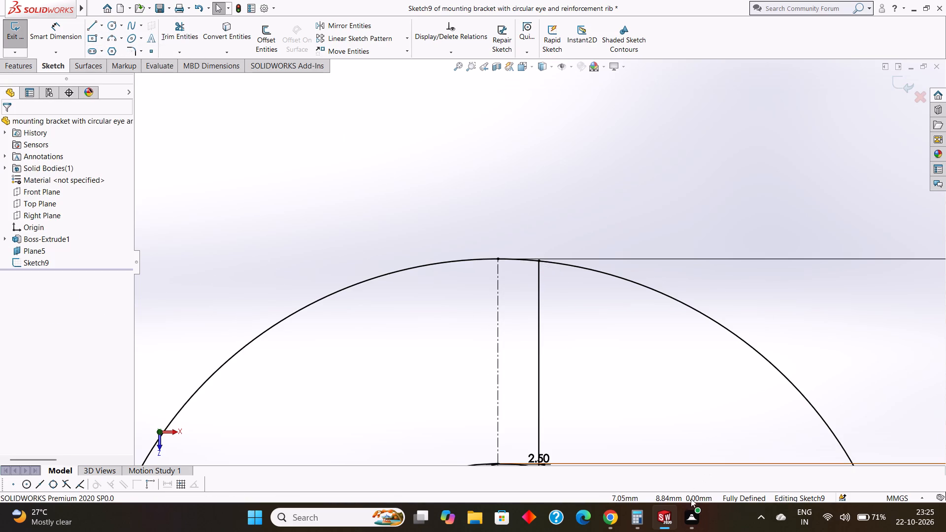
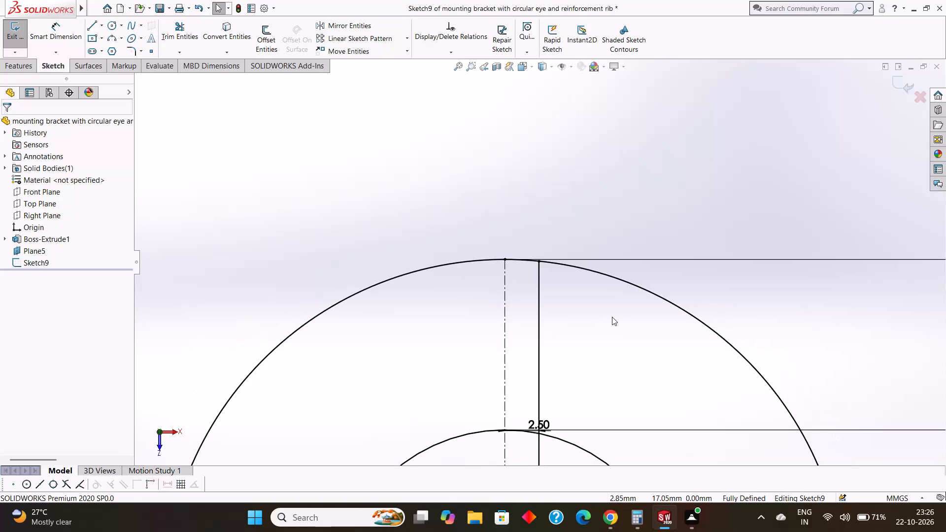
Save the part with the sketch still open.
key("ctrl+s")
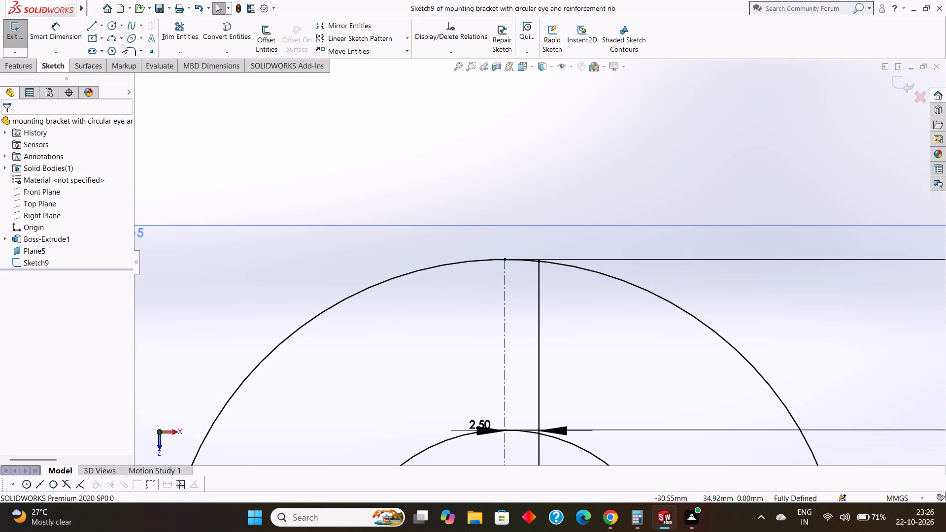
Draw a 6.25 mm vertical centerline down from the upper end of the offset vertical line on the 50 mm circle.
left_click(102, 29)
left_click(109, 47)
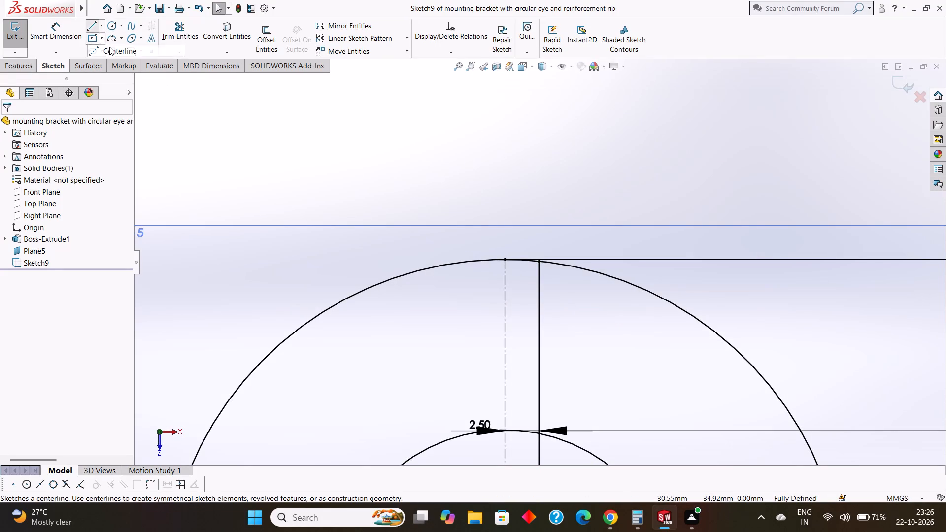
scroll(540, 264, "down", 6)
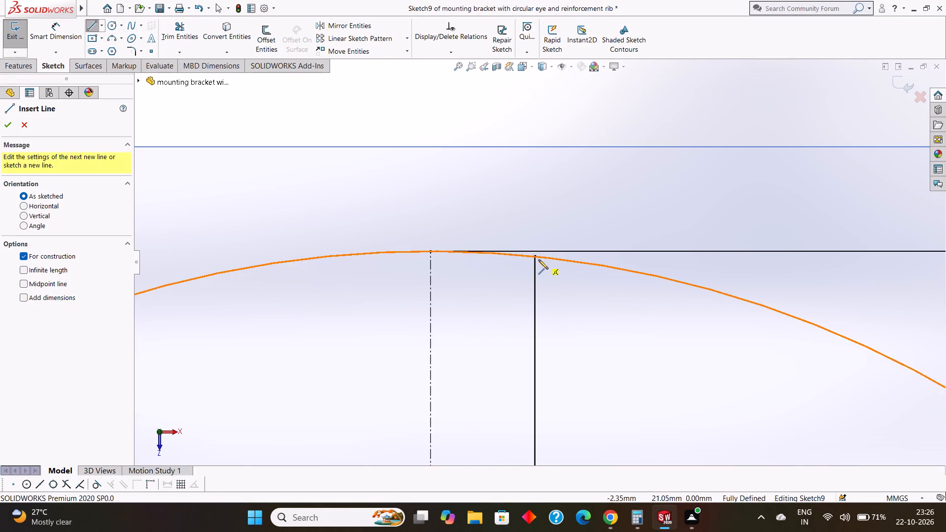
left_click(536, 257)
scroll(543, 296, "up", 9)
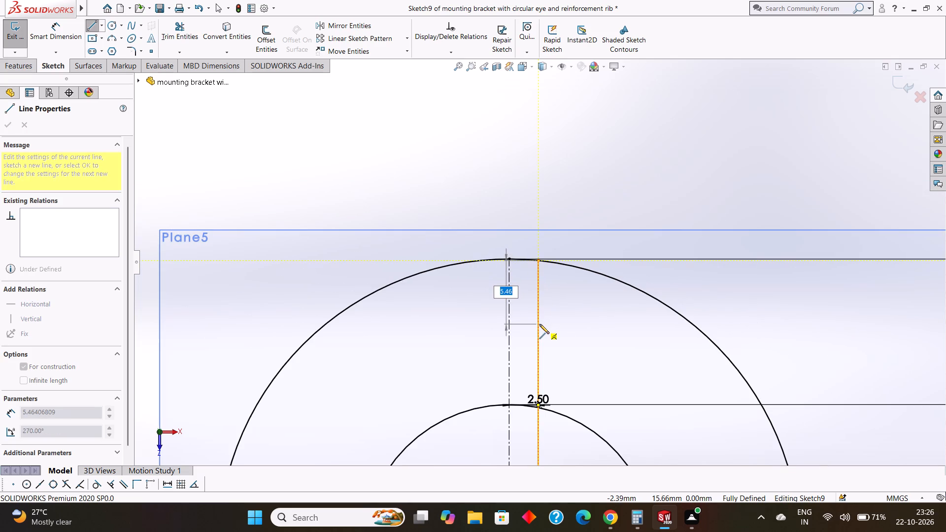
type("6.25")
key("Return")
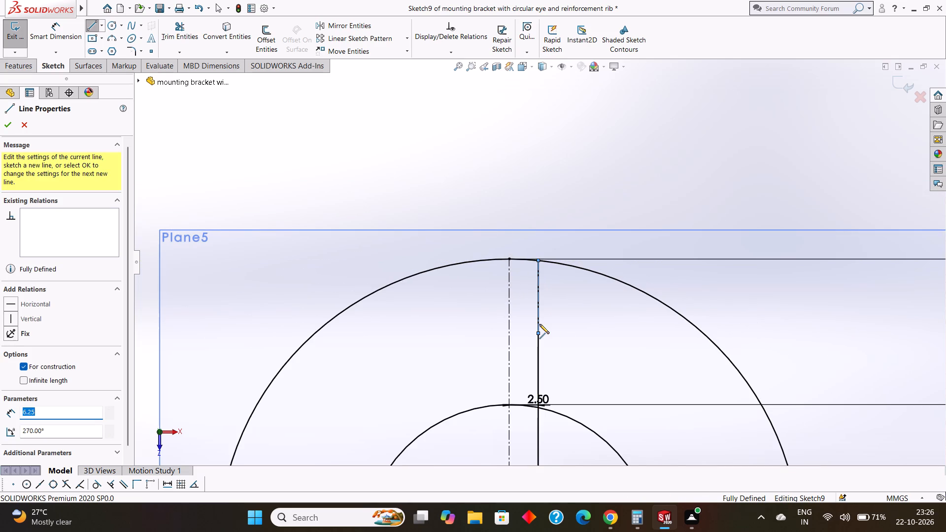
key("Escape")
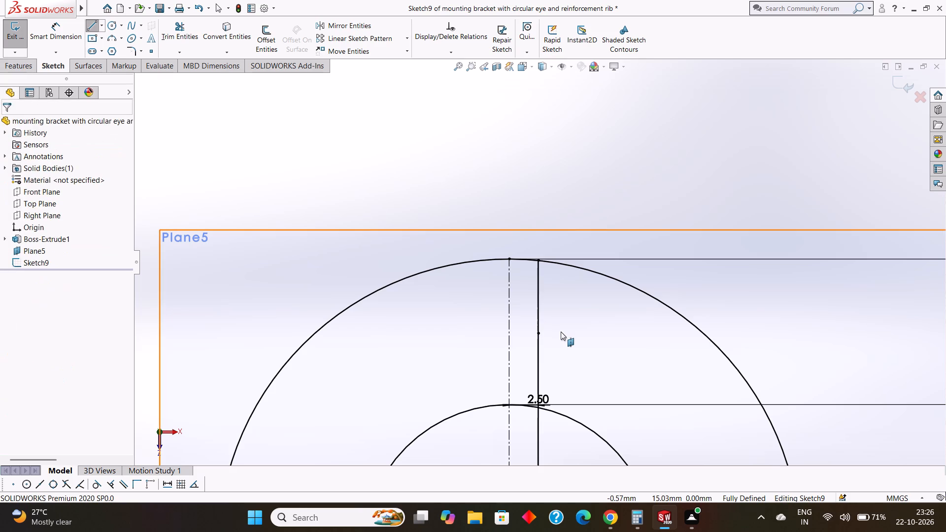
Draw a 6.37 mm vertical centerline up from the lower end of the solid vertical line, level with the plate's lower edge.
scroll(561, 332, "up", 4)
scroll(570, 305, "down", 1)
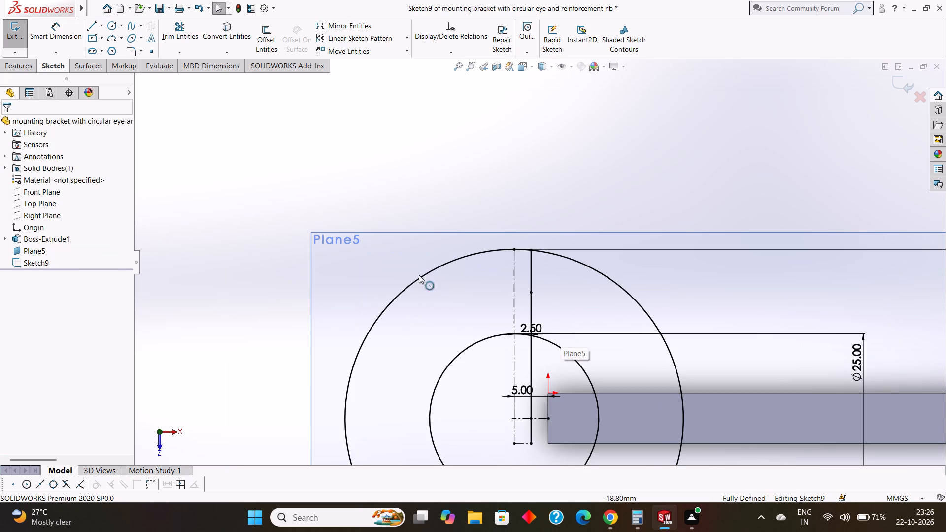
left_click(101, 27)
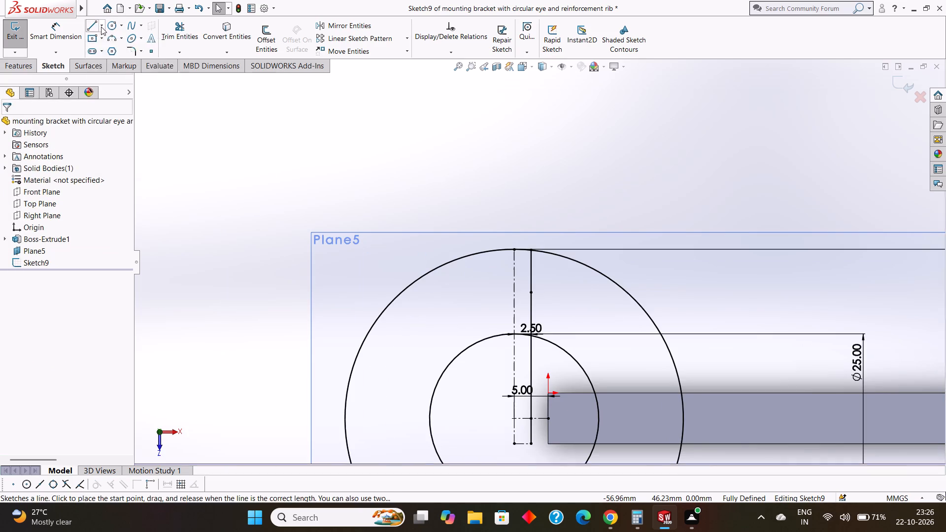
left_click(109, 47)
scroll(502, 346, "up", 1)
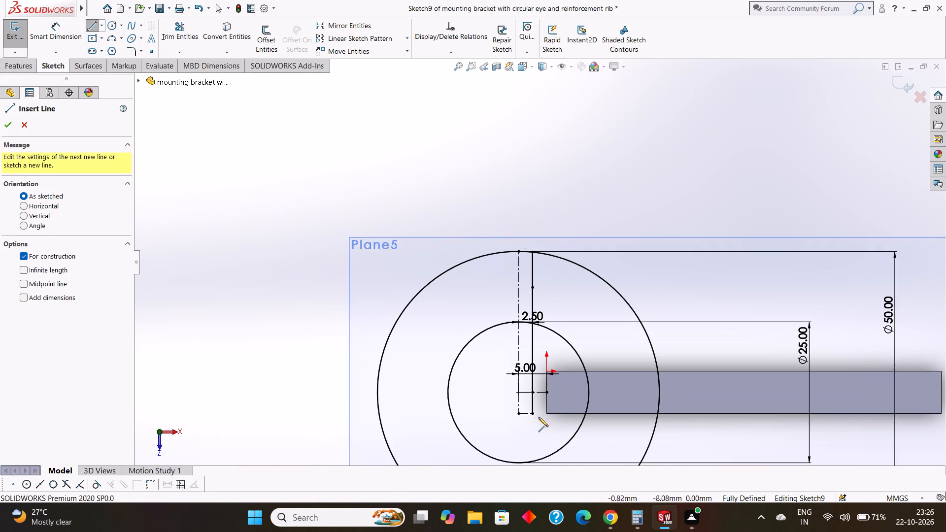
left_click(533, 414)
scroll(534, 383, "down", 5)
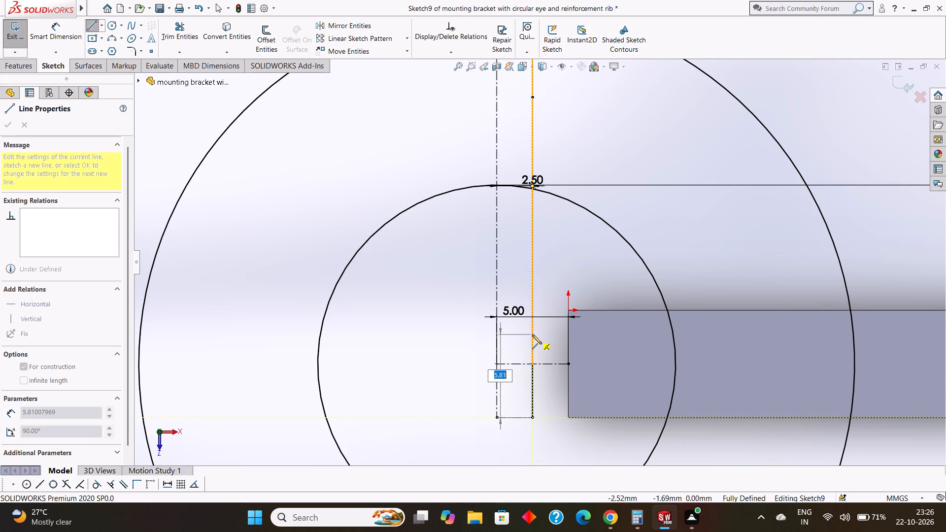
type("6.")
key("3")
key("7")
key("Return")
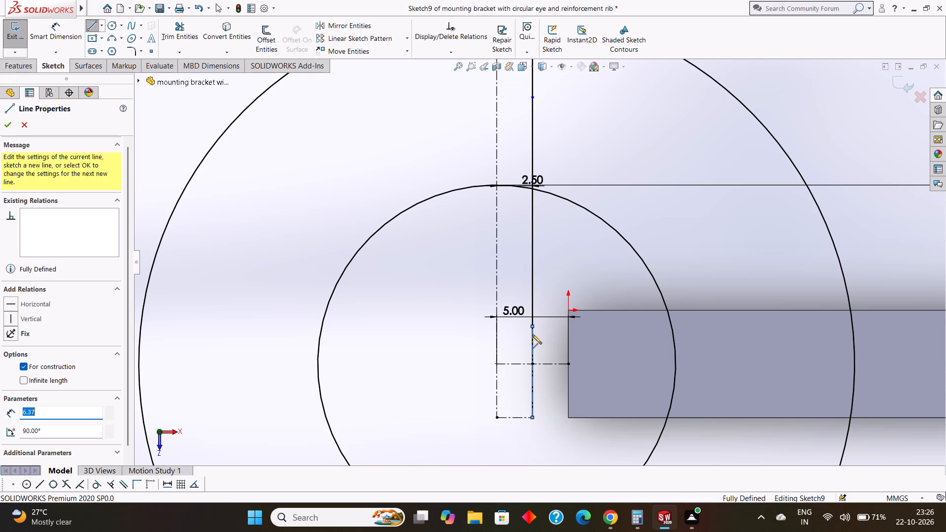
key("Escape")
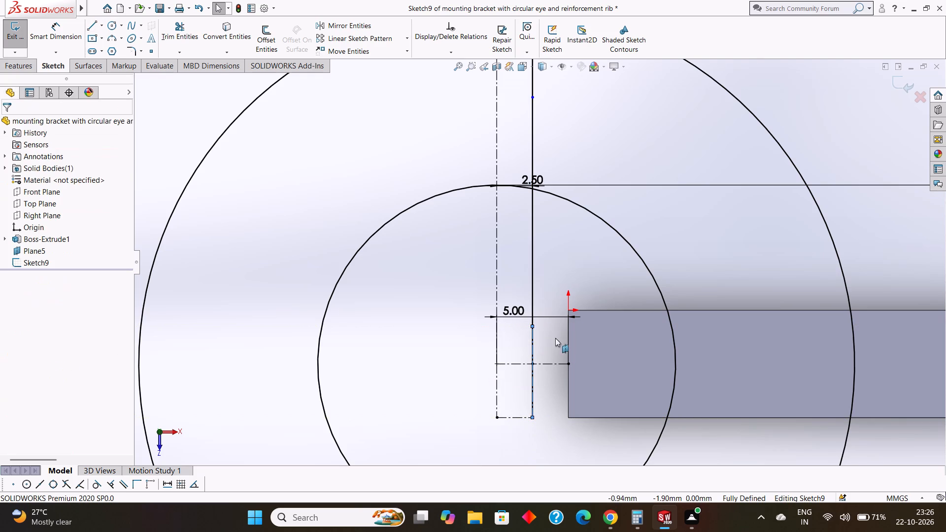
Draw a circle of radius 6.25 mm centred on the lower end of the 6.25 mm centerline, between the two eye circles.
scroll(558, 332, "up", 2)
scroll(542, 196, "up", 2)
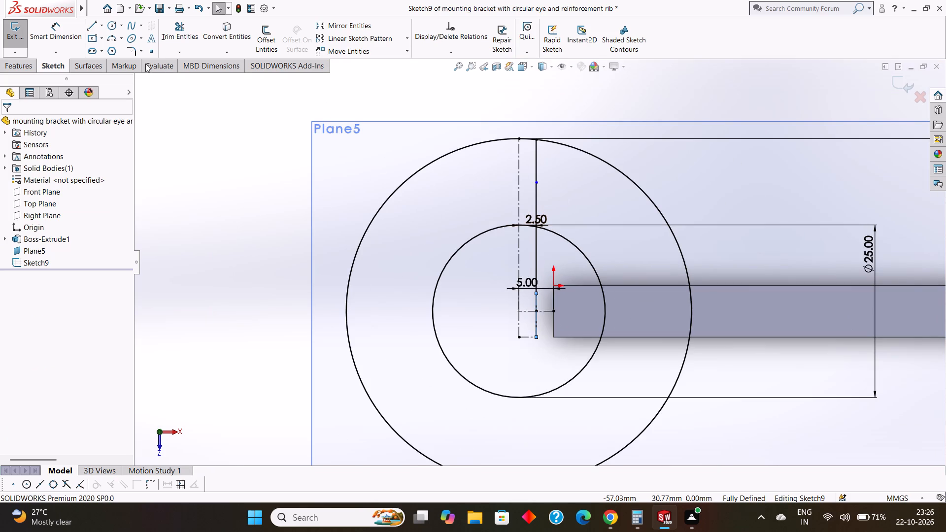
left_click(112, 22)
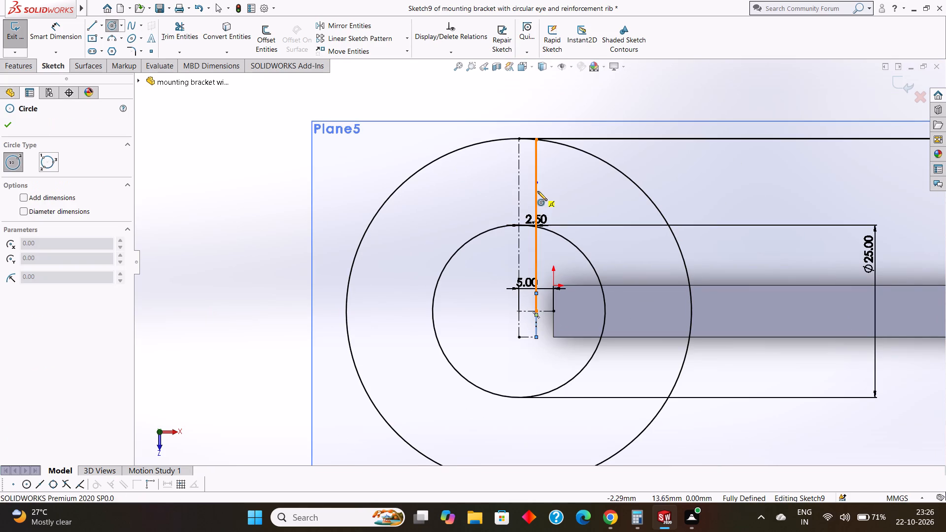
left_click_drag(538, 183, 572, 205)
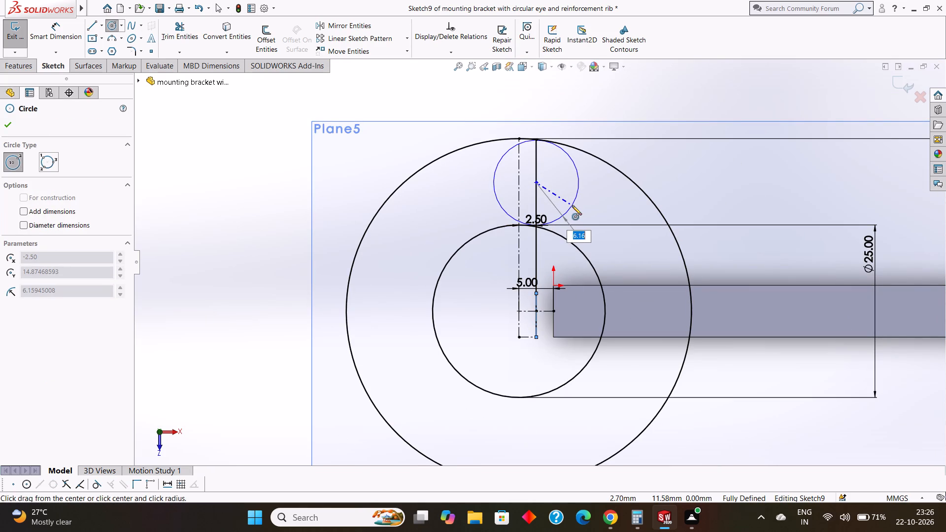
left_click_drag(572, 205, 573, 206)
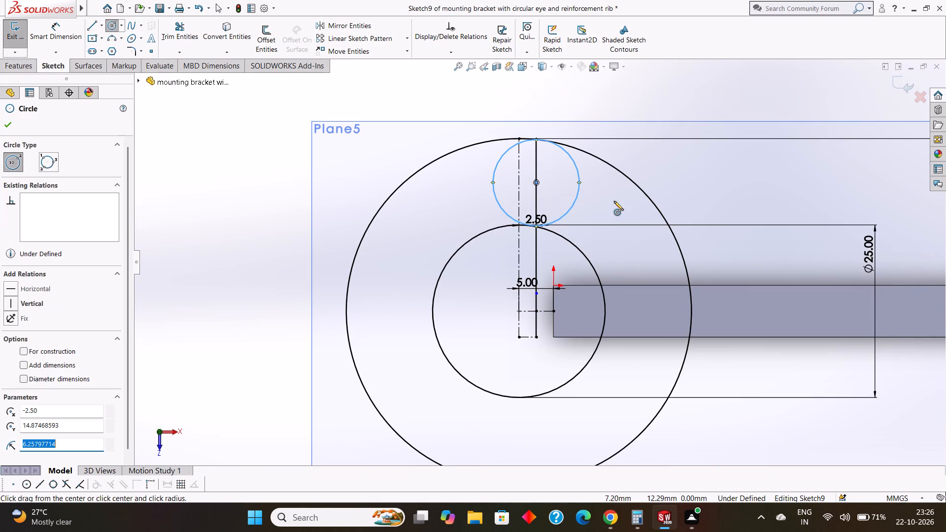
key("BackSpace")
type("6.25")
key("Return")
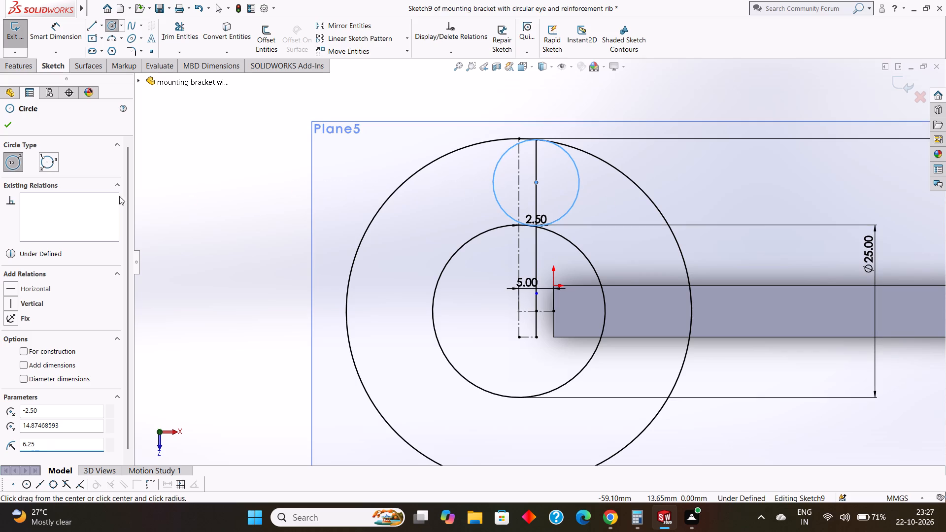
left_click(2, 128)
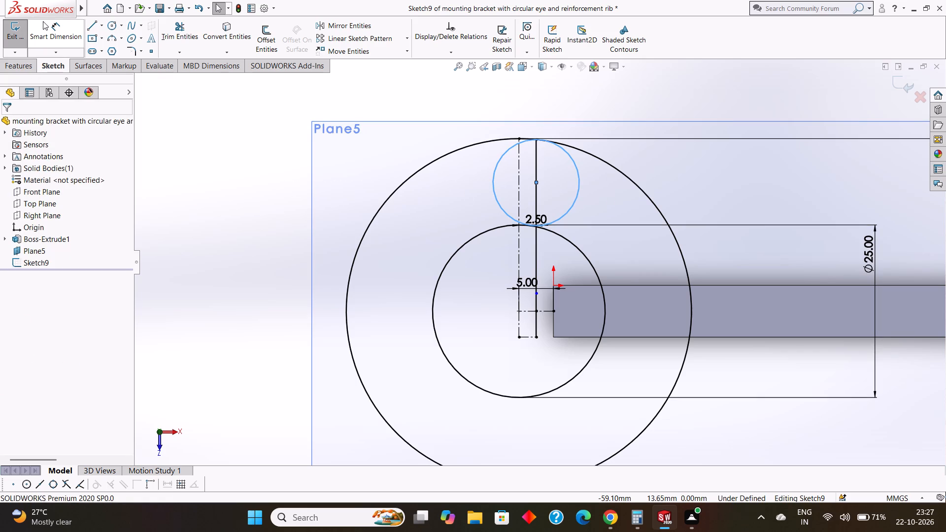
Add a diameter dimension to the small circle, placed beside the eye on the plate side.
left_click(47, 26)
left_click(574, 169)
left_click(710, 170)
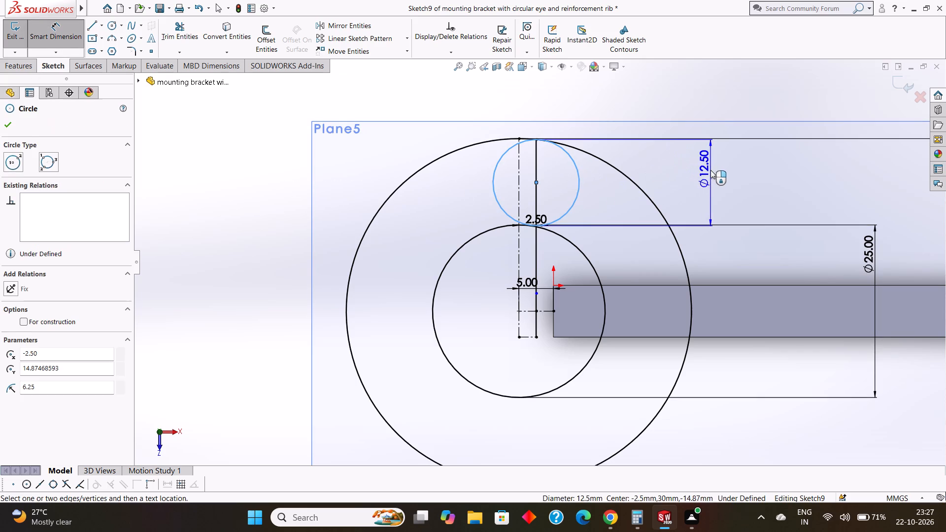
left_click(668, 155)
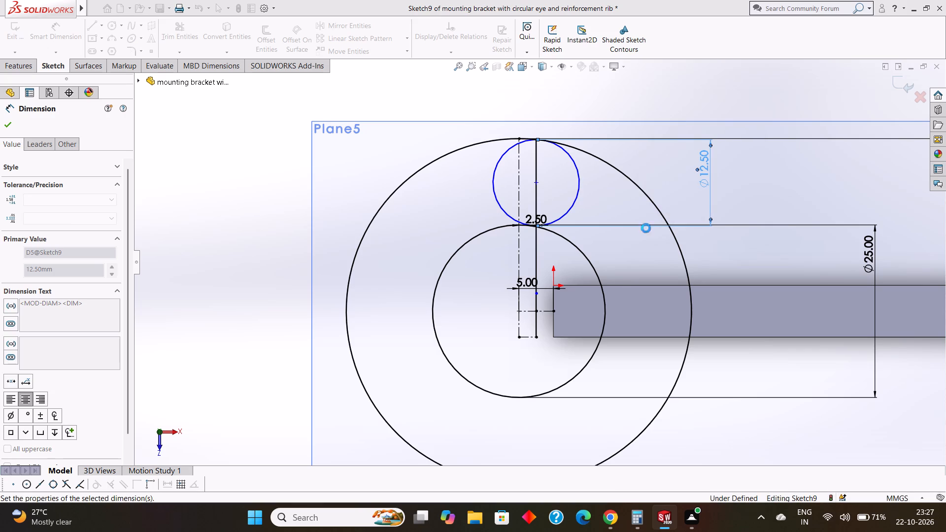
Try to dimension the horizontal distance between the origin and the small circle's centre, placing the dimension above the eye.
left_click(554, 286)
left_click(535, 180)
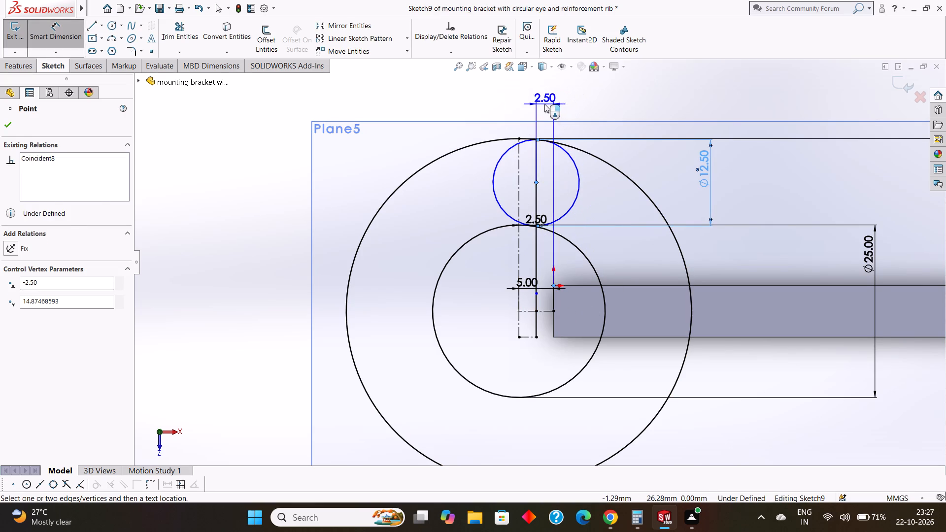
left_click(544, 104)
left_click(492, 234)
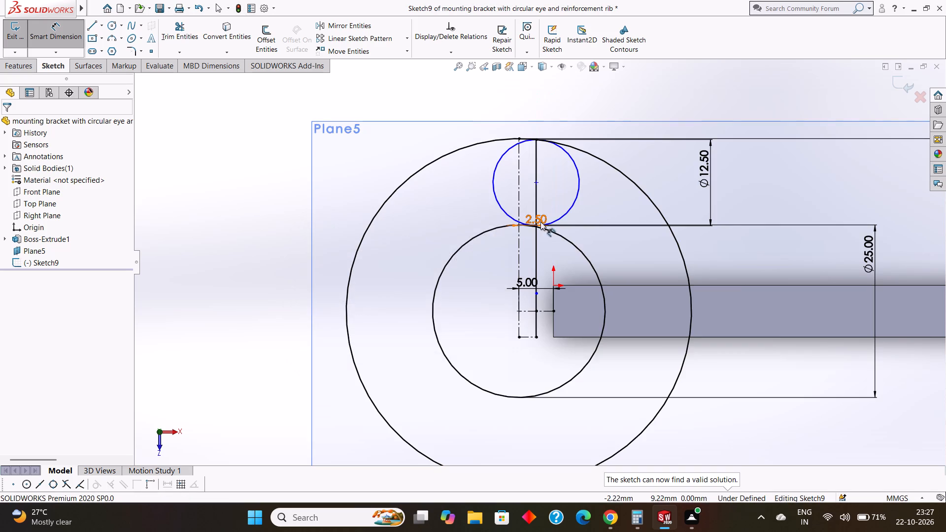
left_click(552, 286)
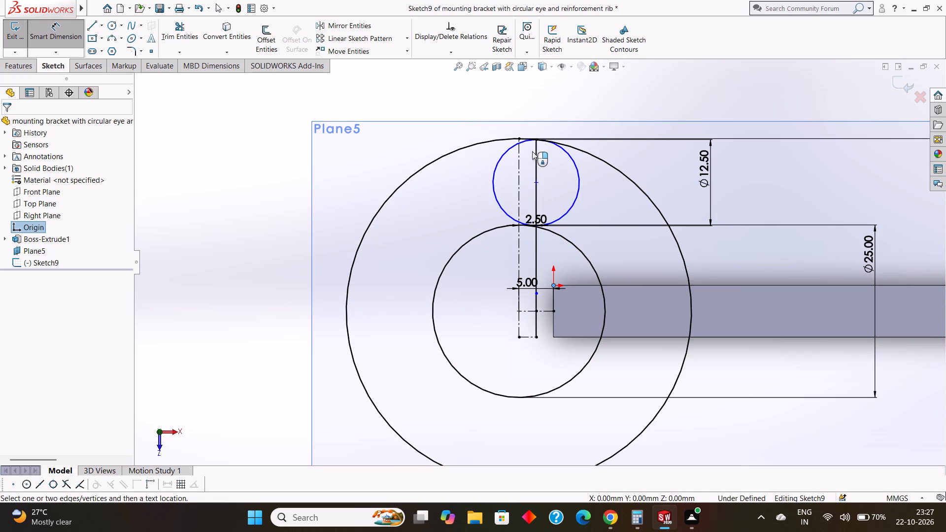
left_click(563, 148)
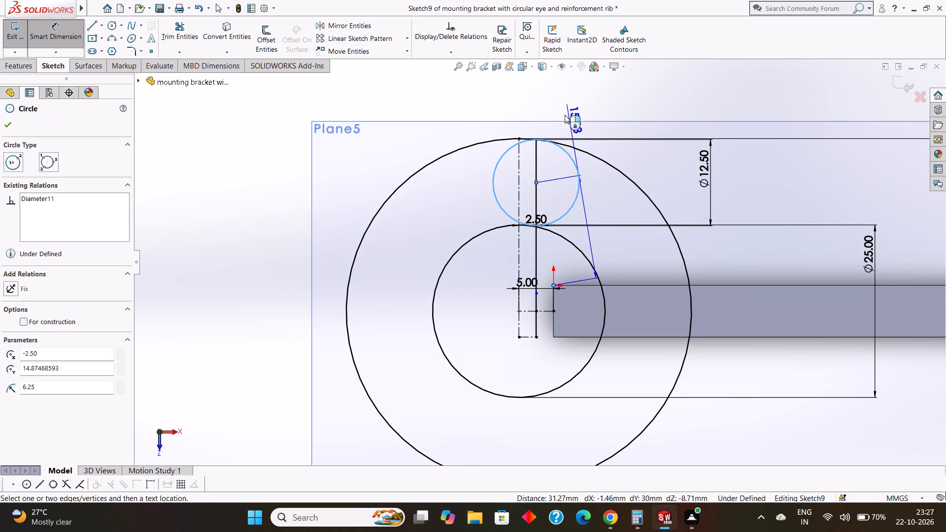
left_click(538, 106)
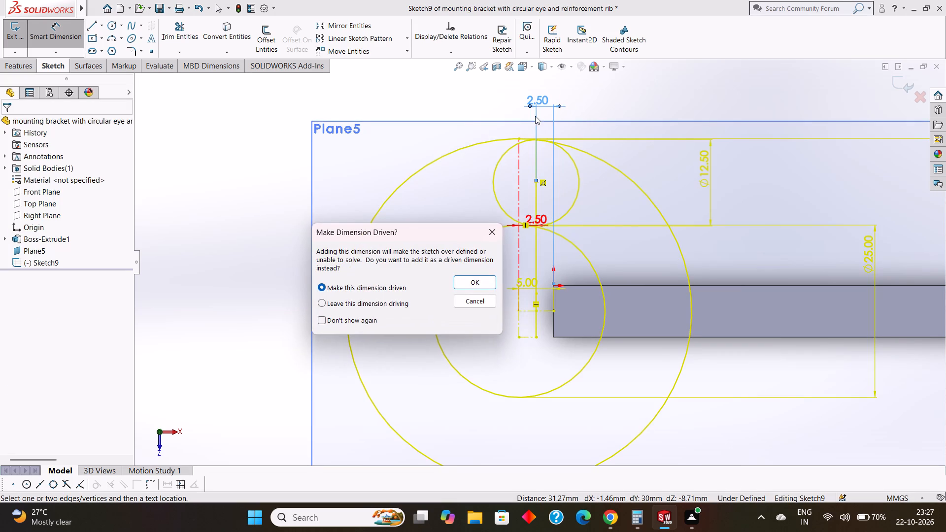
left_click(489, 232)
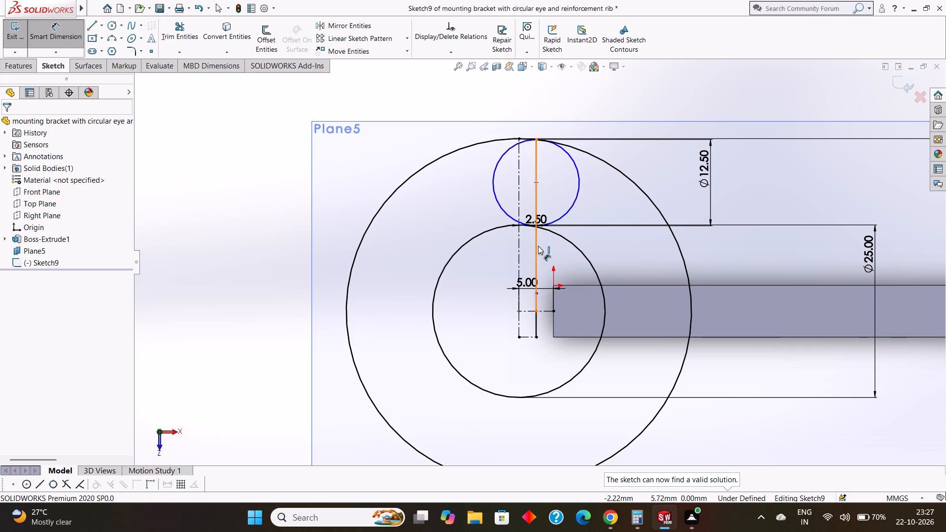
Dimension the vertical distance between the origin and the small circle's centre.
left_click(554, 287)
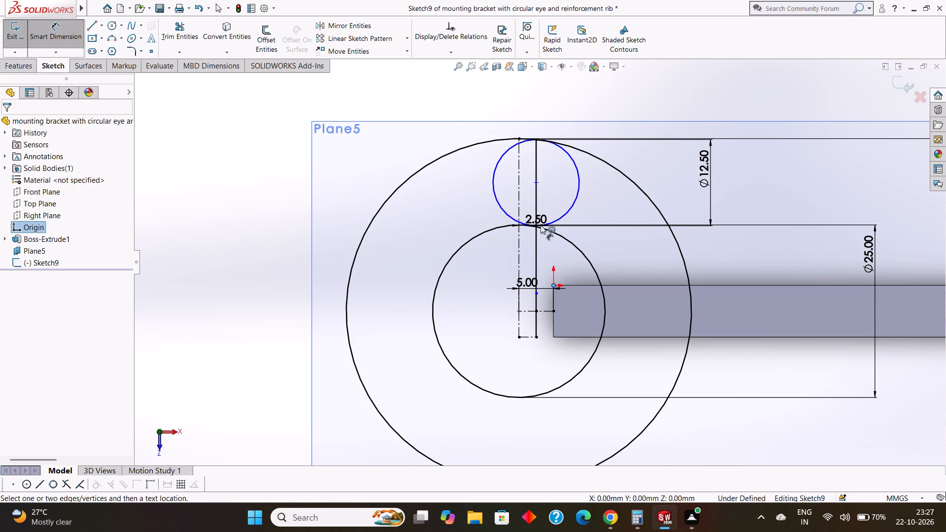
left_click(537, 183)
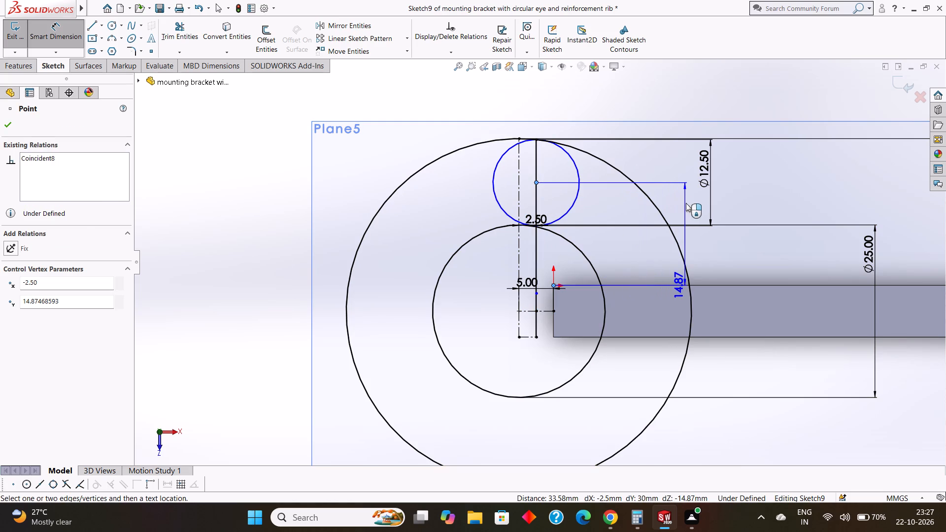
left_click(686, 203)
left_click(643, 188)
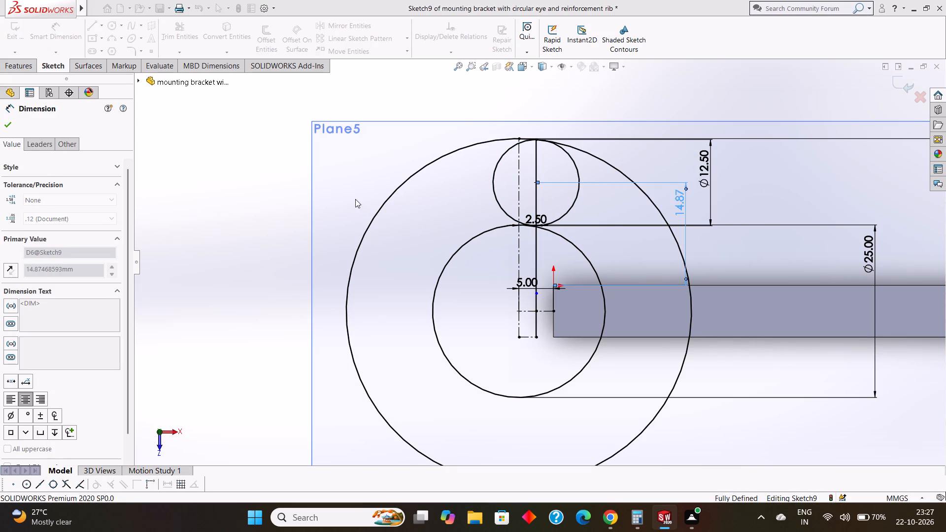
left_click(6, 121)
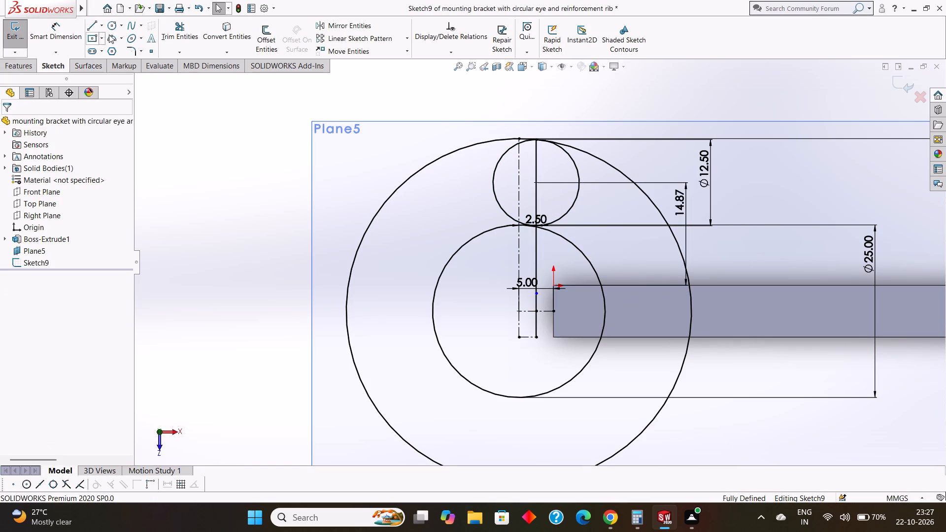
Draw a smaller concentric circle inside the 12.5 mm circle, sharing its centre.
left_click(111, 23)
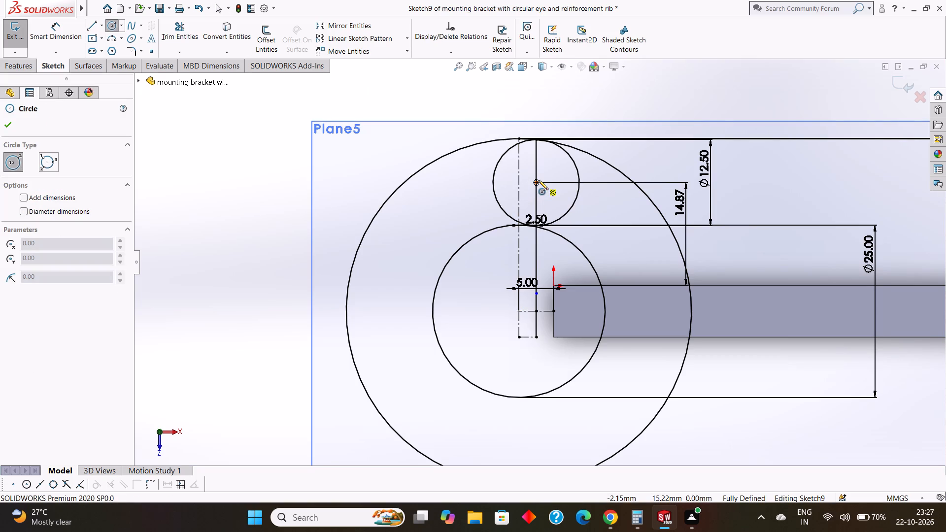
left_click_drag(539, 180, 564, 199)
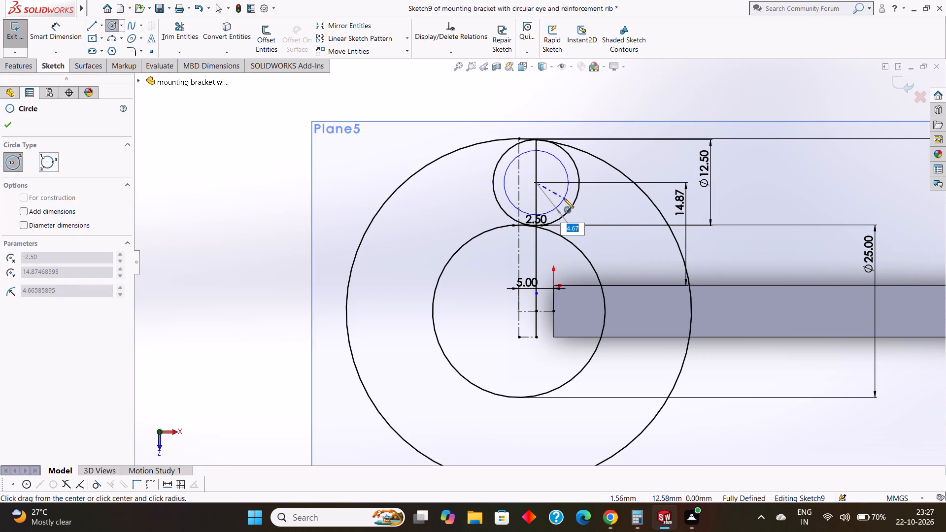
left_click_drag(564, 199, 561, 195)
key("Escape")
key("Escape")
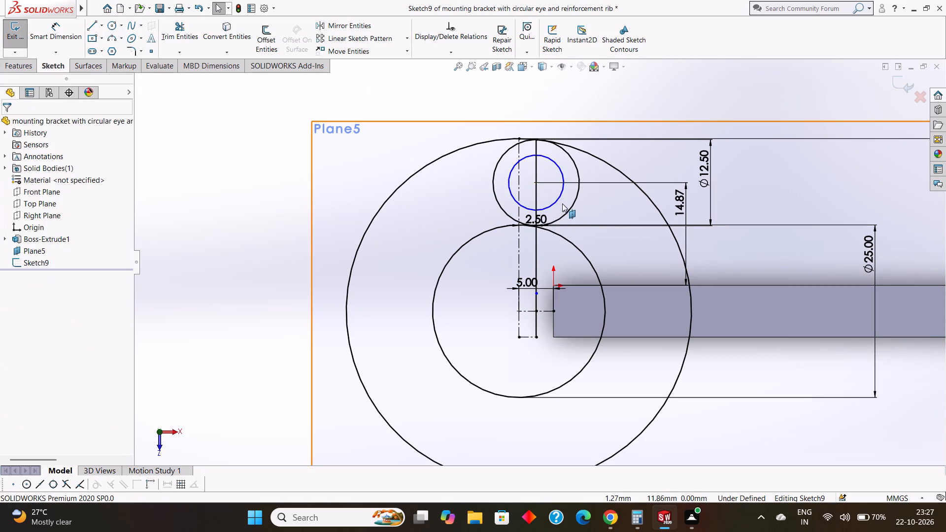
Undo the smaller concentric circle drawn inside the 12.5 mm circle.
key("ctrl+z")
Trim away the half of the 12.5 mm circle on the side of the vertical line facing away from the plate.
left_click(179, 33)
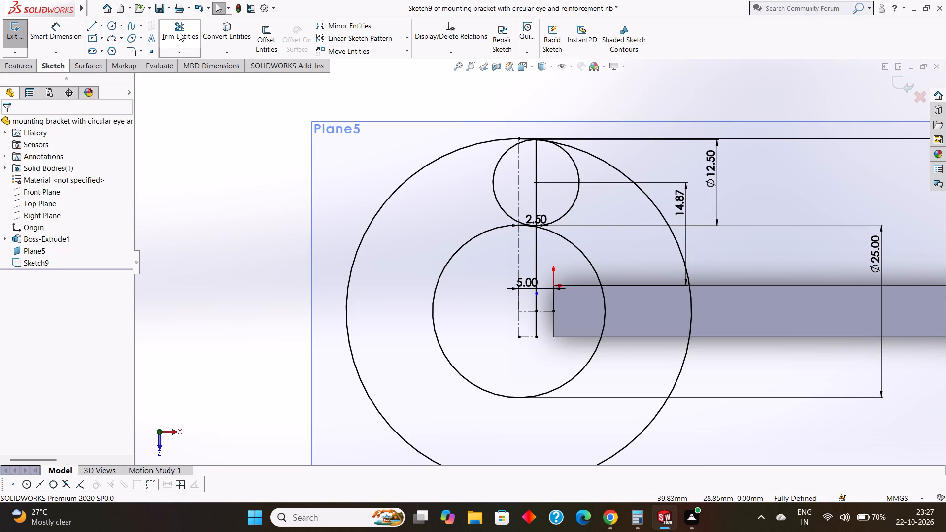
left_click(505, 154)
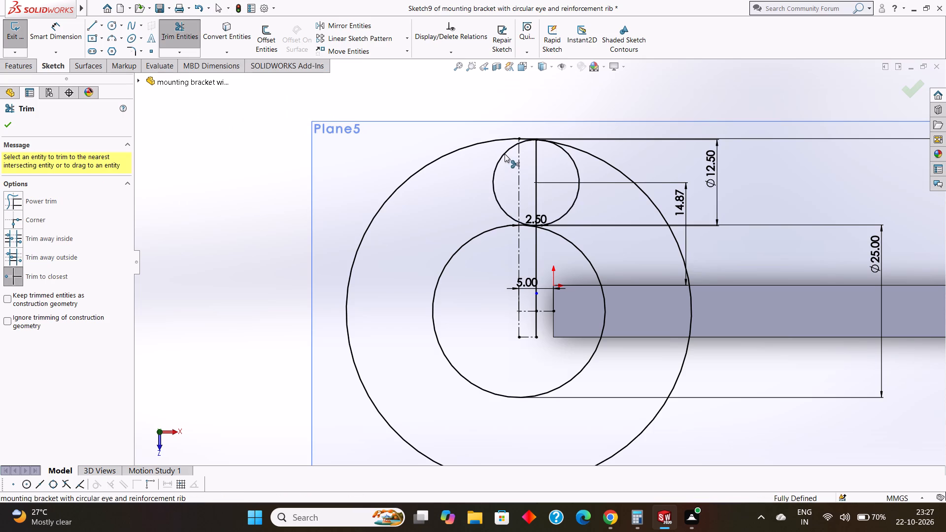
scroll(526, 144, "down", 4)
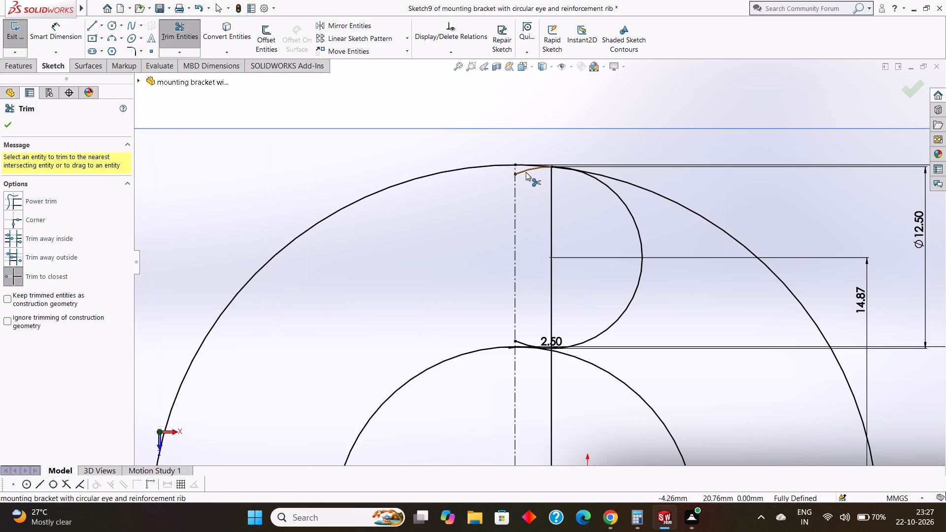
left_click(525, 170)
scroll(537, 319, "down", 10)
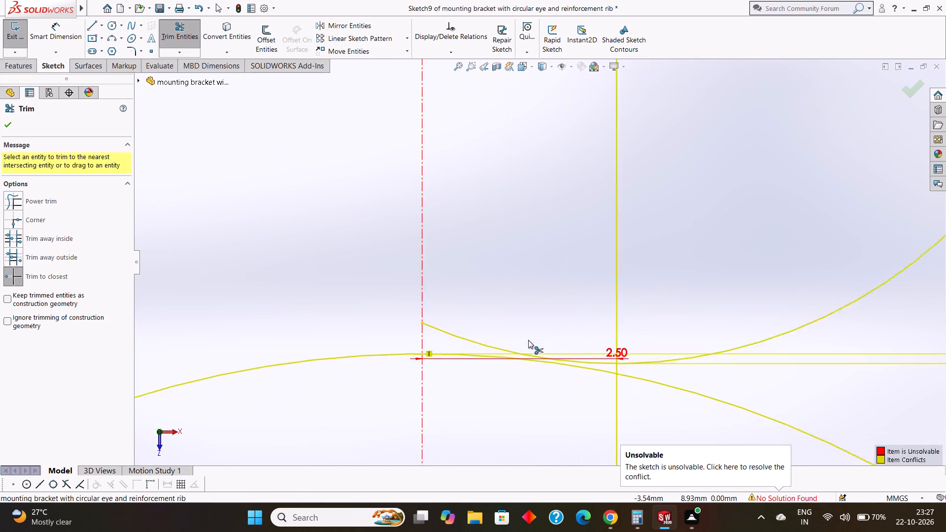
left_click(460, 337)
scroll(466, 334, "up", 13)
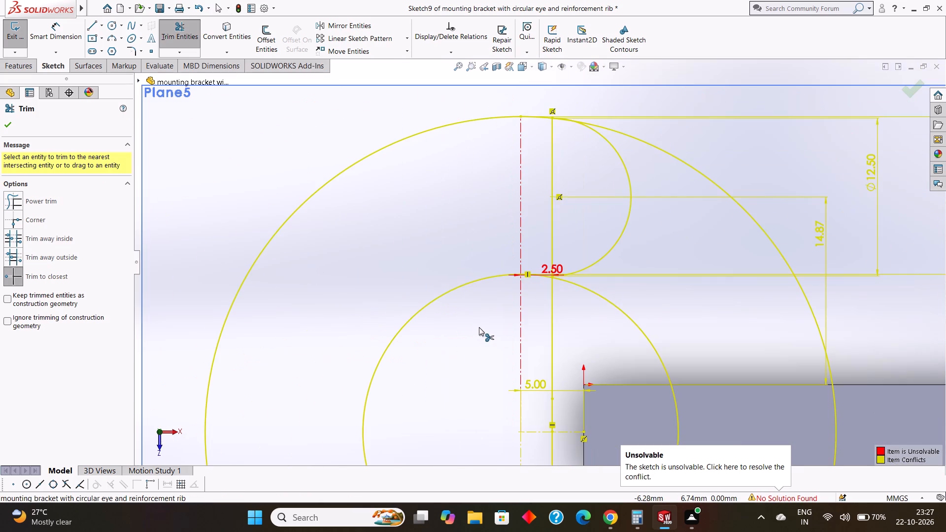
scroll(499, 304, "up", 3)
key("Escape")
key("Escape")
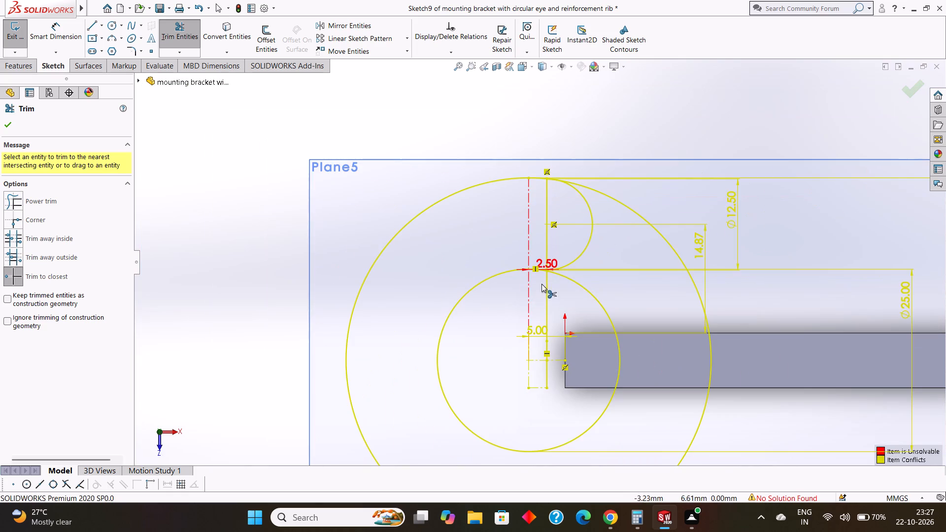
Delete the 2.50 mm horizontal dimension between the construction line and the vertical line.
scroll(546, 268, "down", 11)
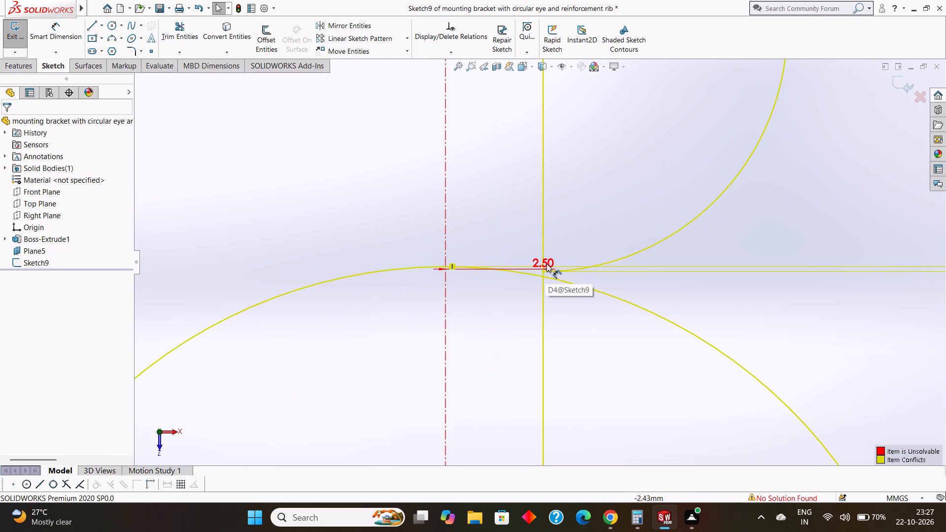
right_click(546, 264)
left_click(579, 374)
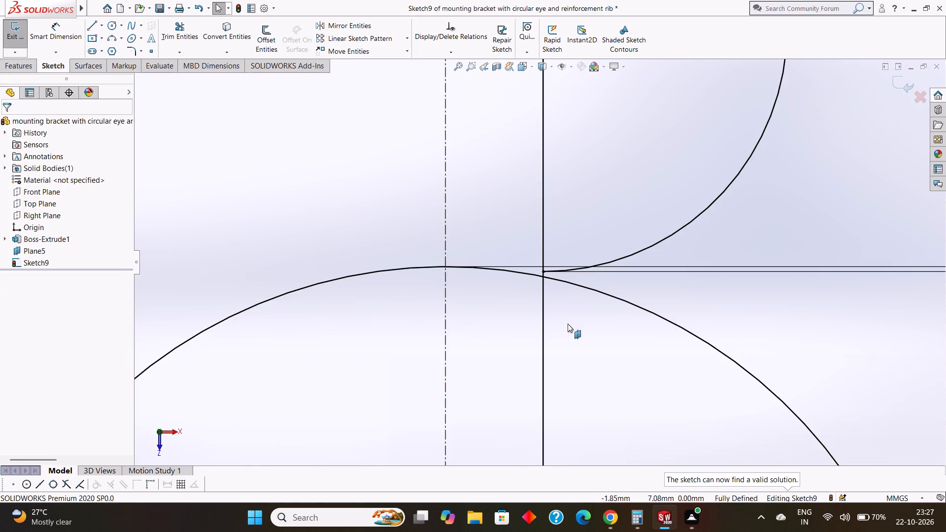
Examine where the trimmed small arc meets the vertical line and the inner eye circle.
scroll(568, 320, "up", 13)
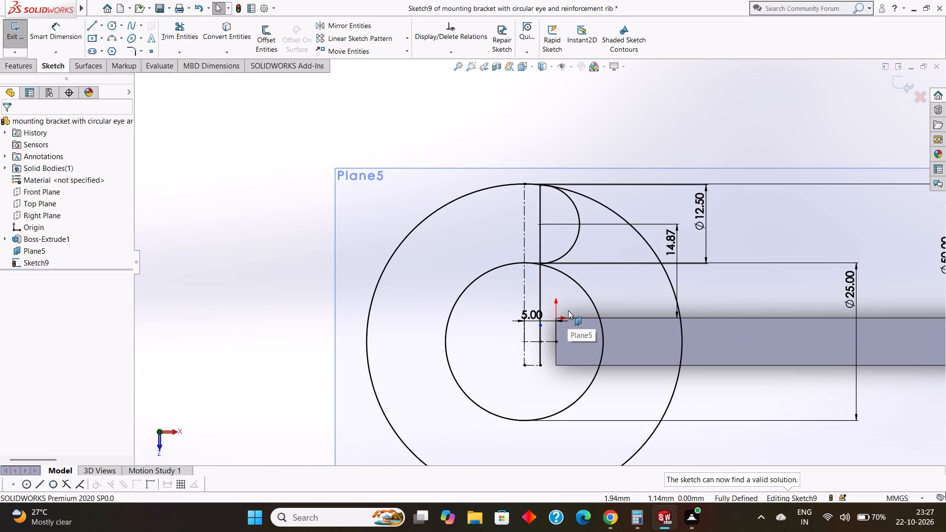
scroll(568, 259, "down", 3)
scroll(526, 273, "down", 4)
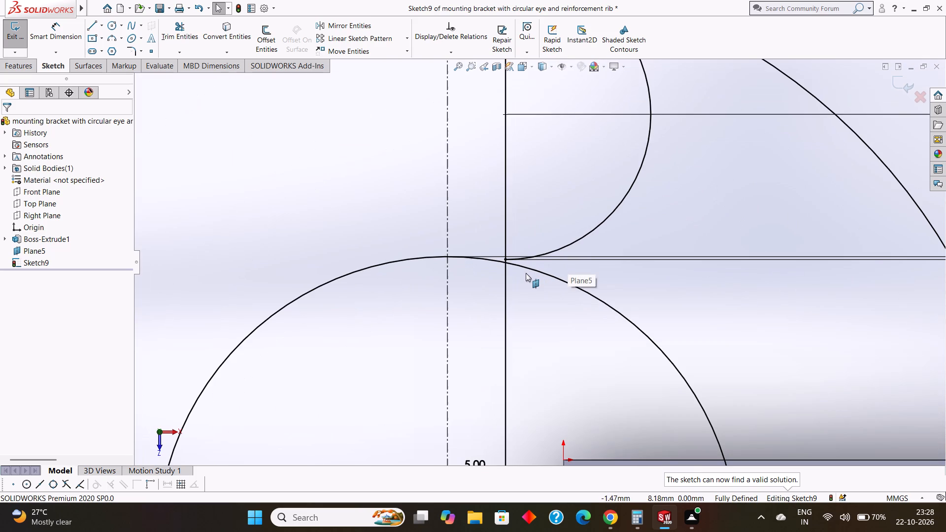
scroll(533, 270, "up", 4)
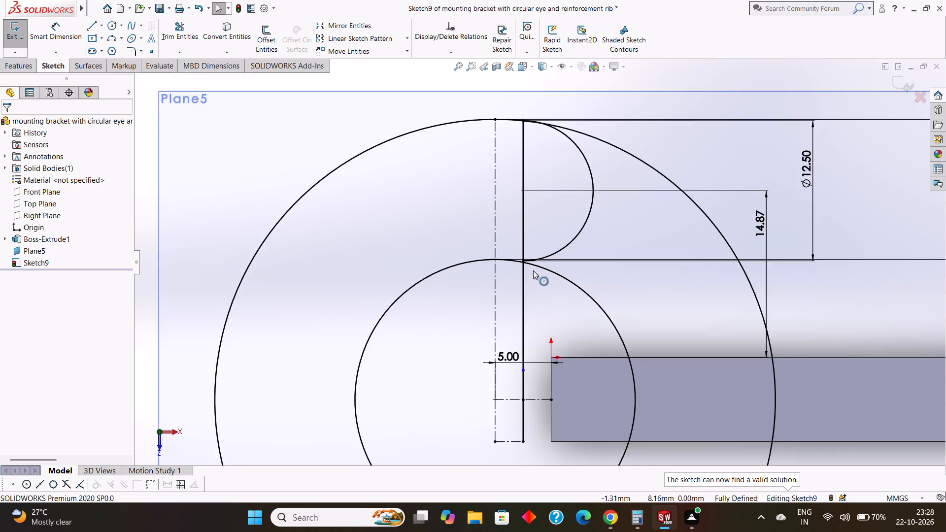
scroll(533, 270, "up", 1)
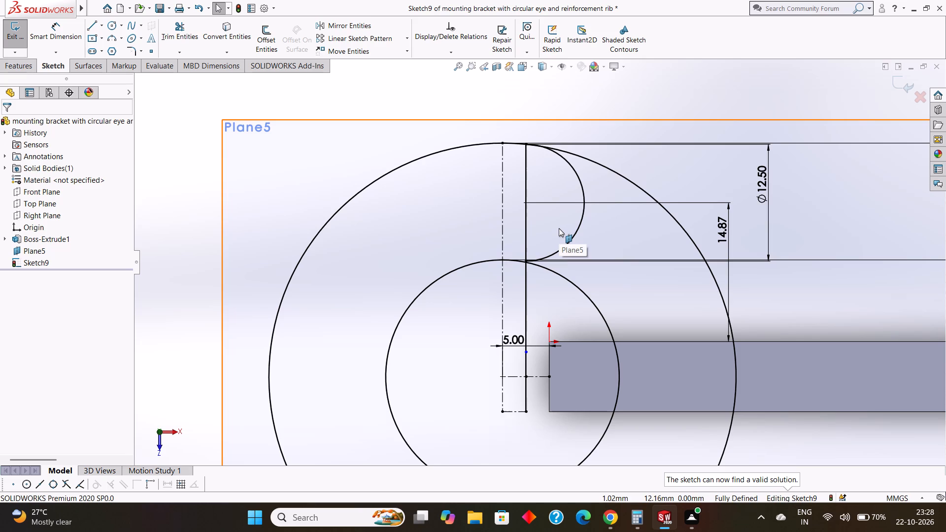
scroll(526, 260, "down", 8)
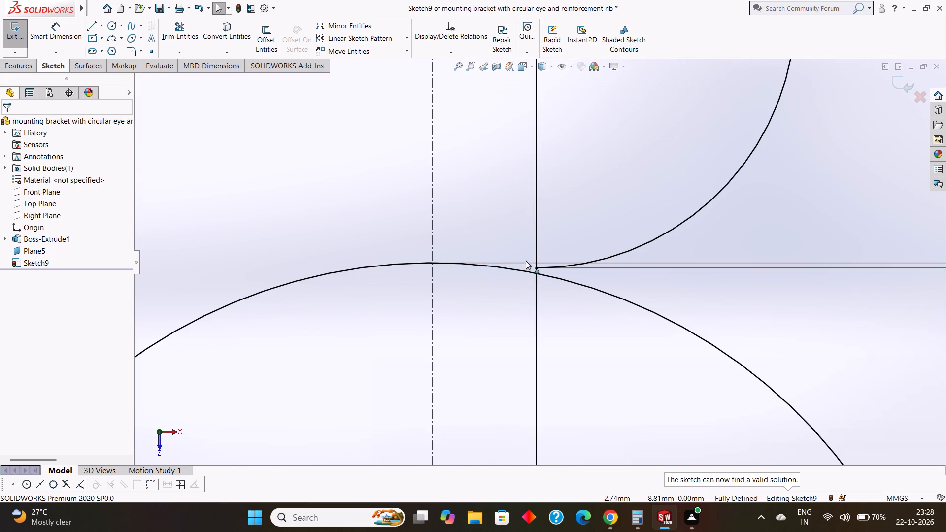
scroll(528, 274, "up", 7)
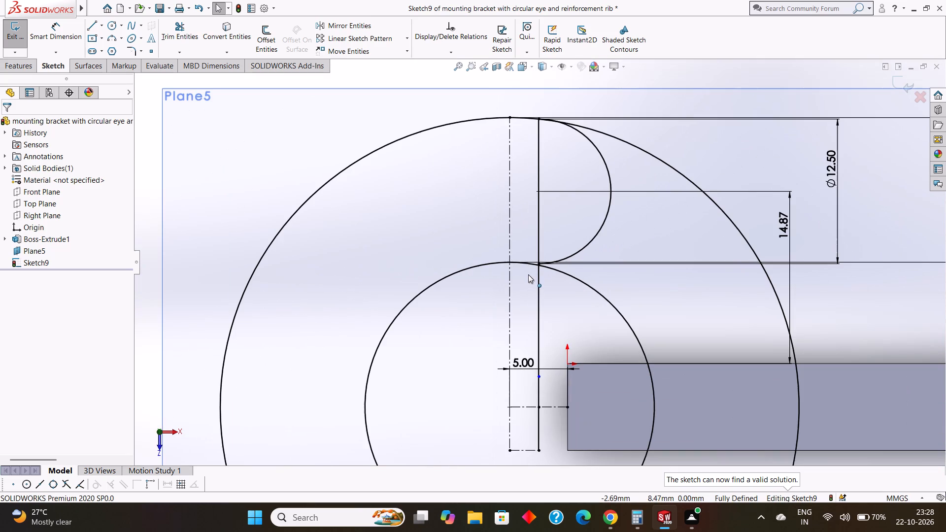
scroll(528, 274, "up", 1)
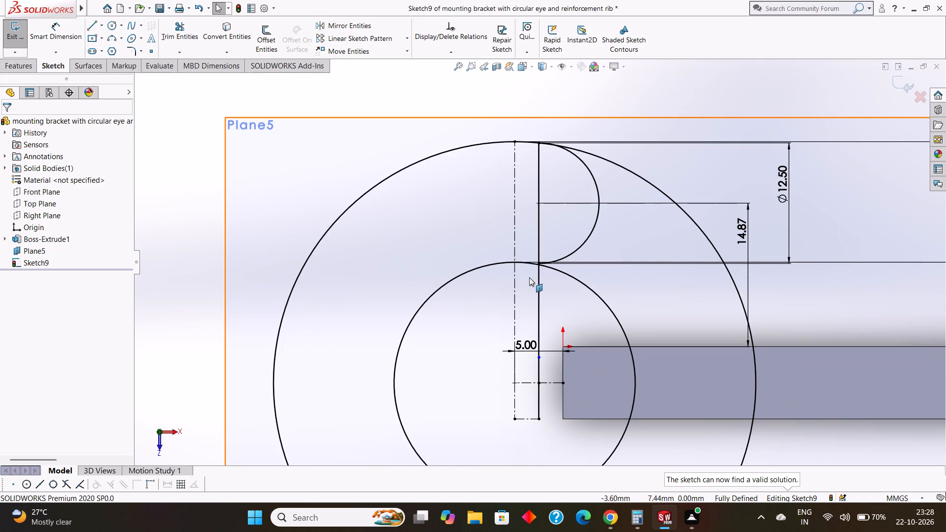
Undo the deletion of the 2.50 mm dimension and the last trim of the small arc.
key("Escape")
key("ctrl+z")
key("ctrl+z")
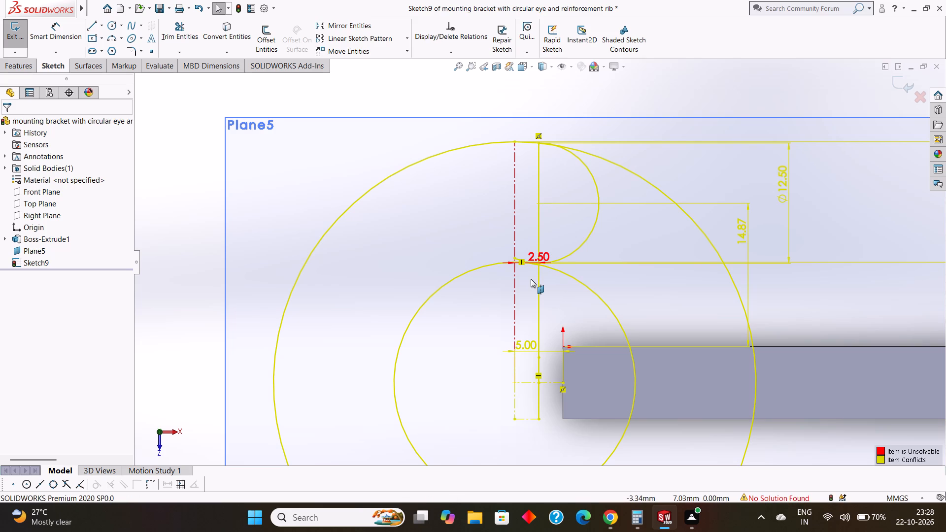
Examine the crossing of the small arc and the inner eye circle between the construction line and the vertical line.
scroll(541, 183, "up", 2)
scroll(549, 261, "down", 5)
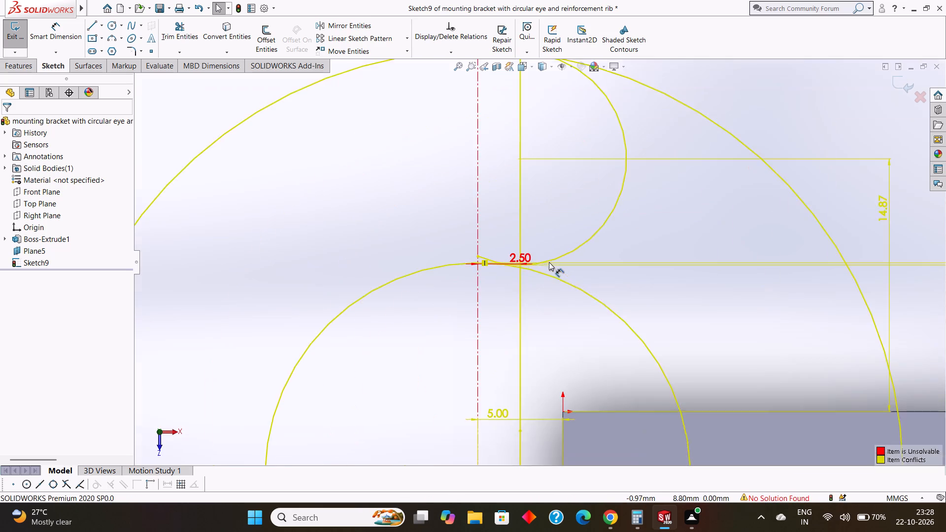
scroll(549, 262, "down", 12)
scroll(499, 272, "down", 4)
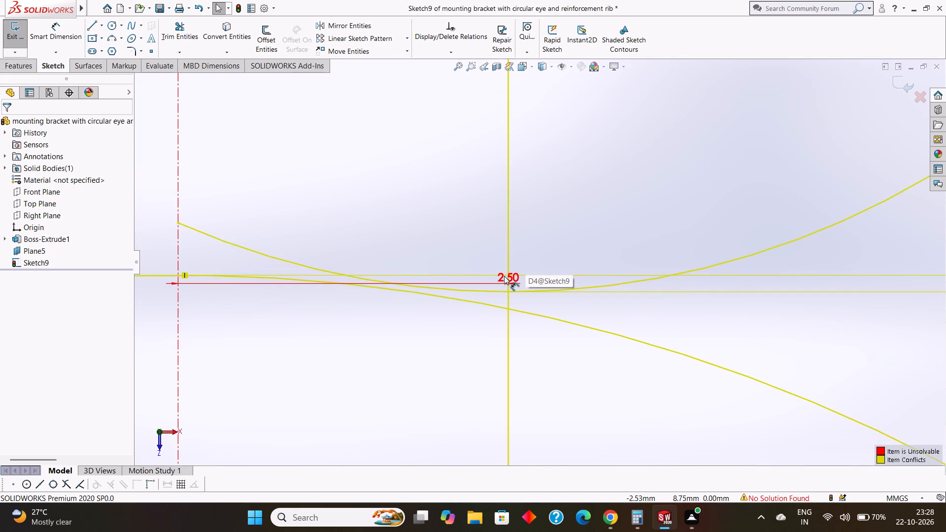
scroll(504, 276, "up", 5)
scroll(489, 273, "down", 8)
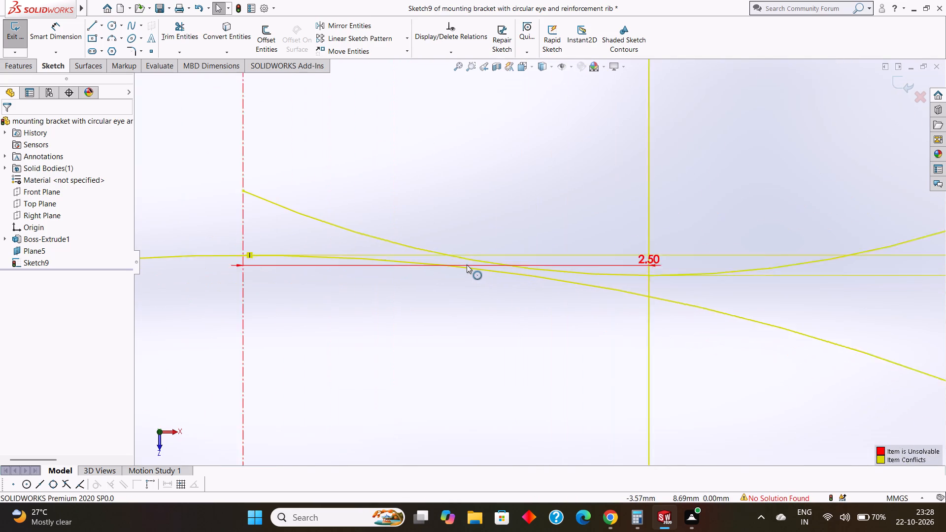
scroll(467, 265, "down", 1)
scroll(555, 268, "up", 7)
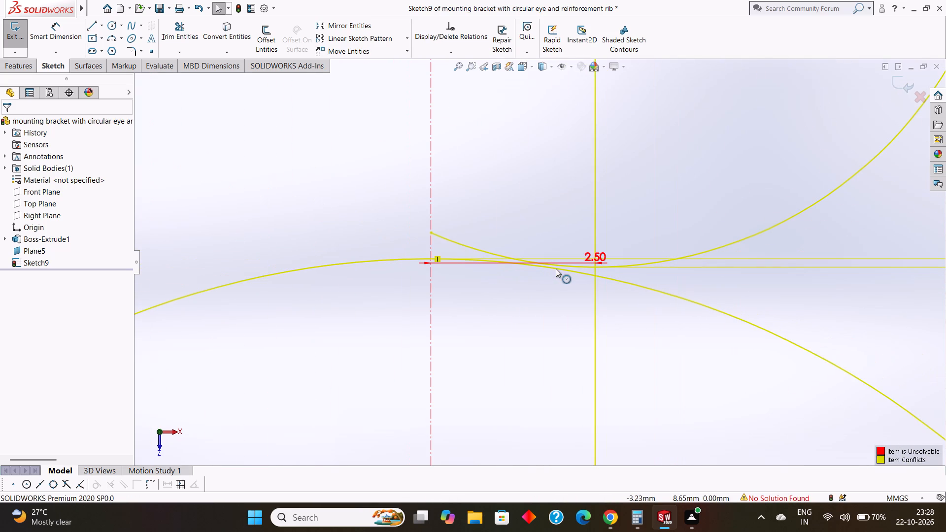
scroll(552, 268, "down", 5)
scroll(497, 267, "down", 1)
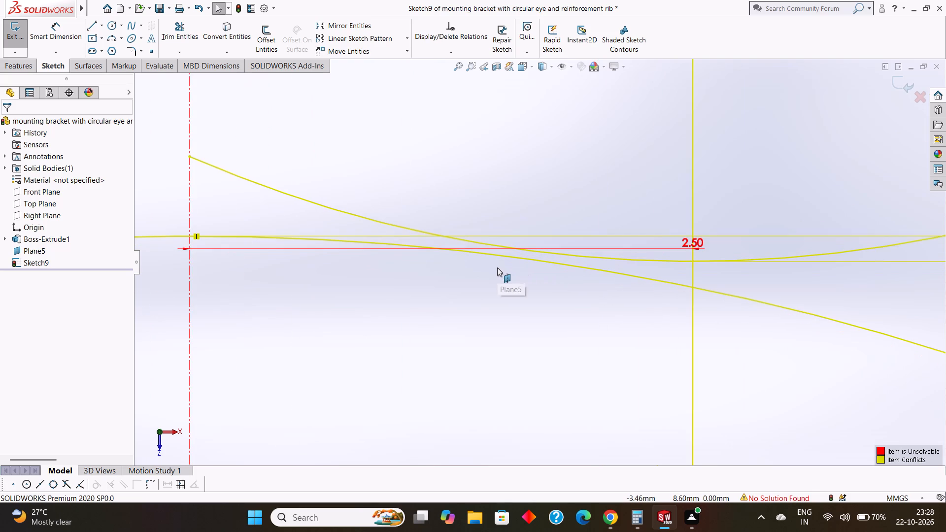
scroll(497, 267, "up", 10)
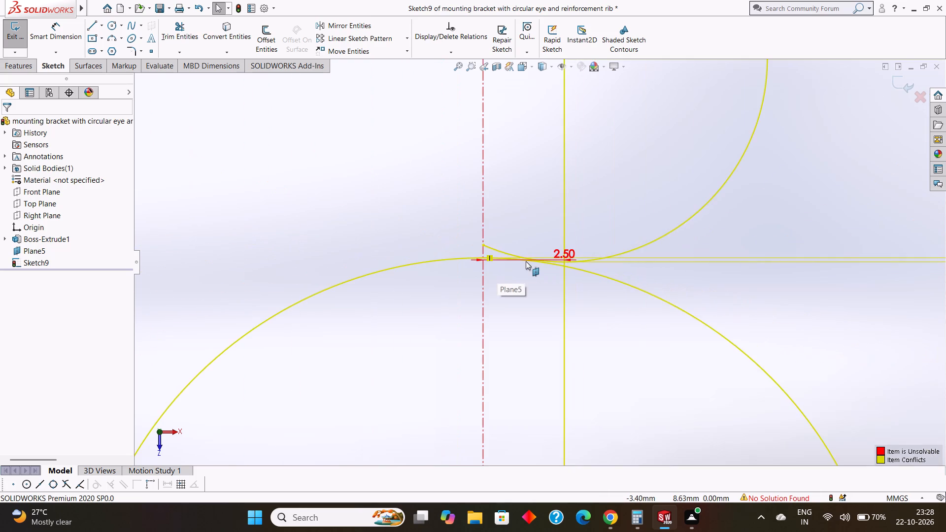
scroll(526, 261, "up", 2)
Delete the 2.50 mm horizontal dimension between the construction line and the vertical line.
scroll(557, 249, "down", 3)
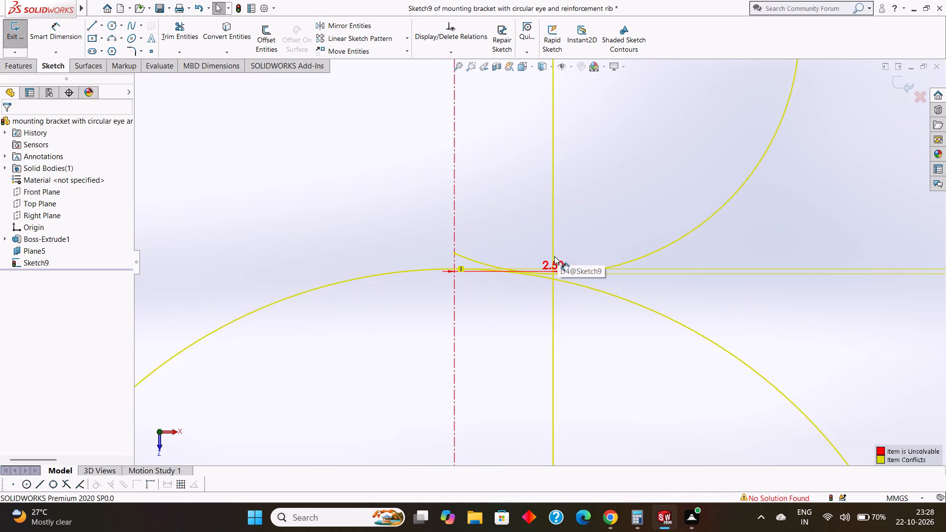
scroll(554, 260, "down", 4)
right_click(551, 275)
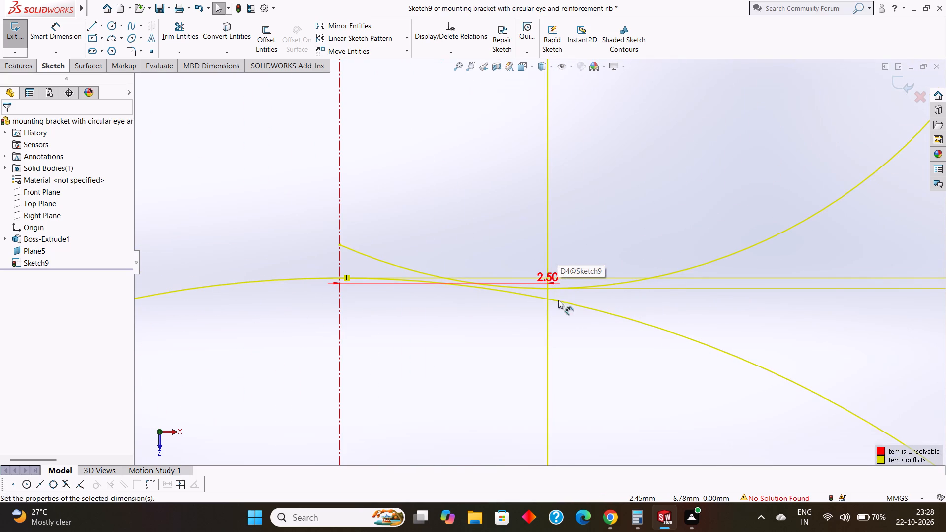
left_click(577, 371)
Delete the remaining arc of the 12.5 mm circle between the two eye circles.
scroll(584, 345, "up", 3)
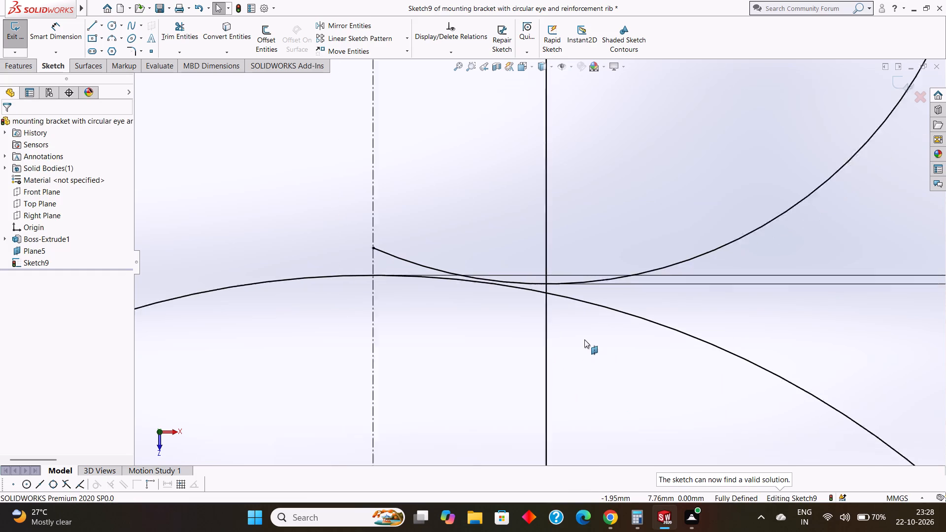
scroll(584, 339, "up", 11)
scroll(583, 166, "up", 1)
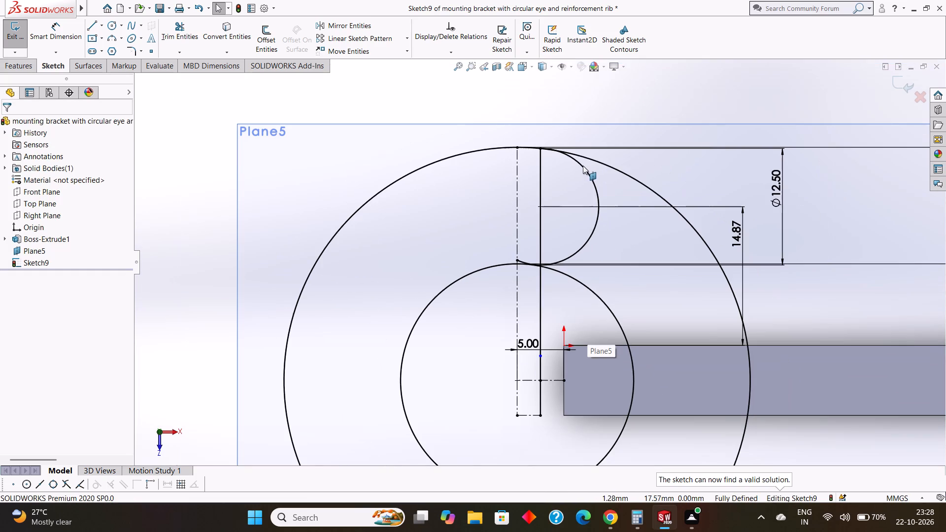
scroll(578, 196, "up", 1)
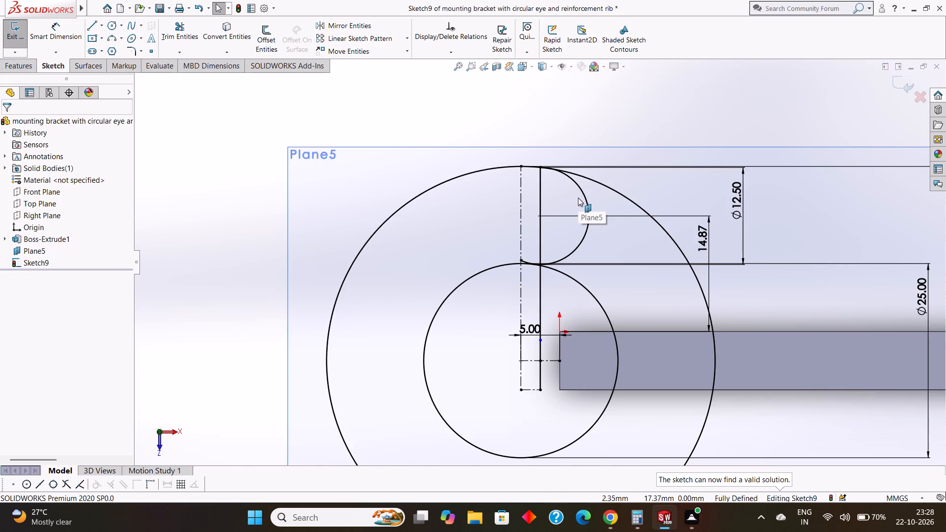
scroll(579, 201, "down", 2)
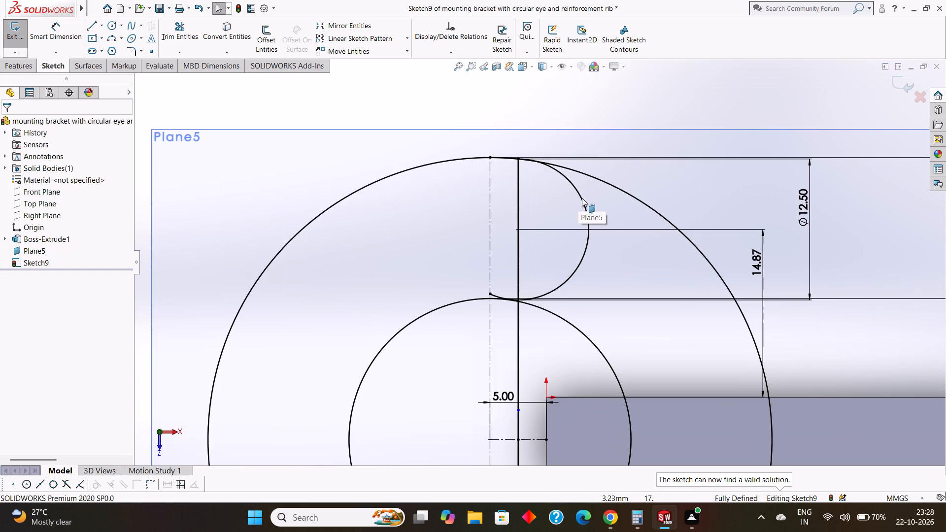
right_click(581, 197)
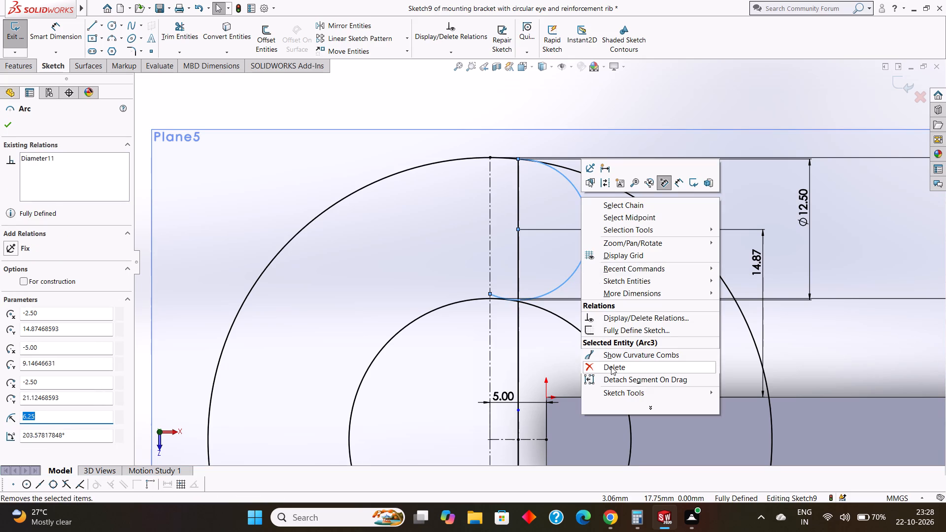
left_click(611, 368)
left_click(411, 258)
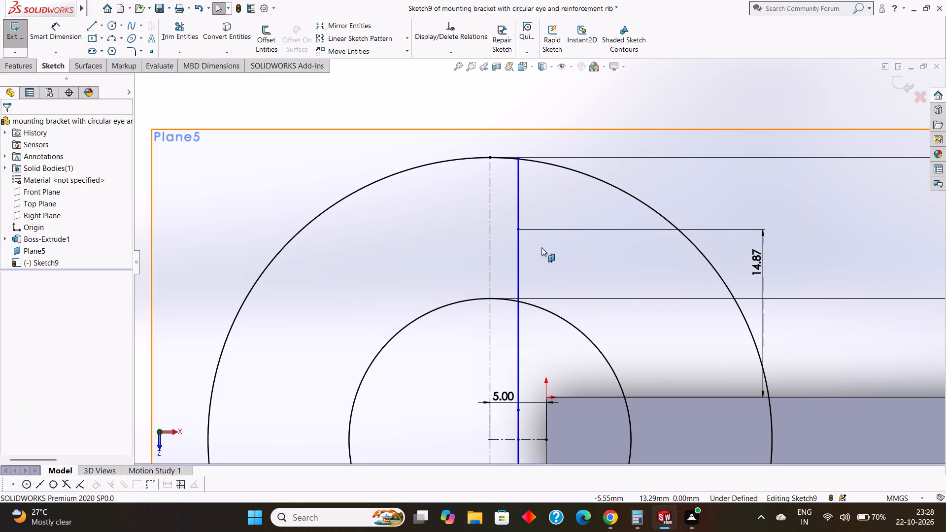
Delete the 14.87 mm vertical dimension from the origin to the former small circle's centre.
scroll(604, 242, "up", 2)
right_click(688, 255)
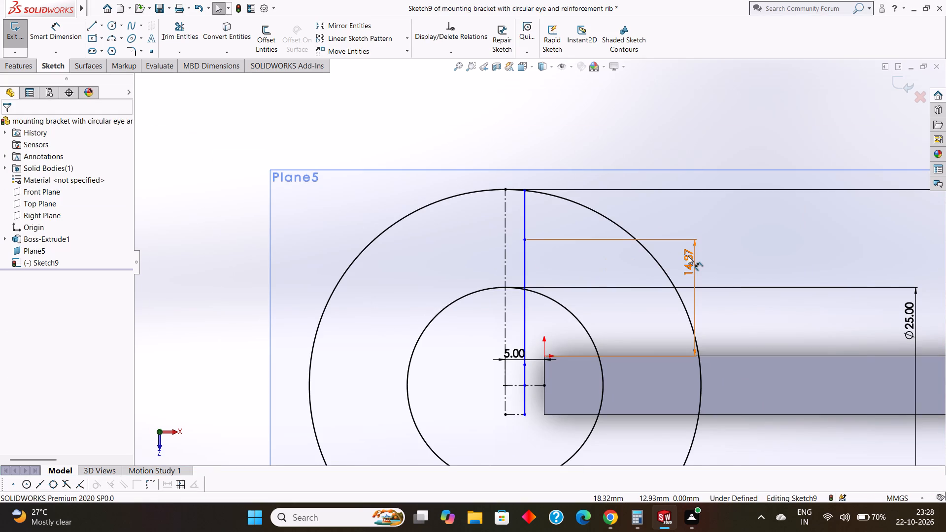
left_click(719, 388)
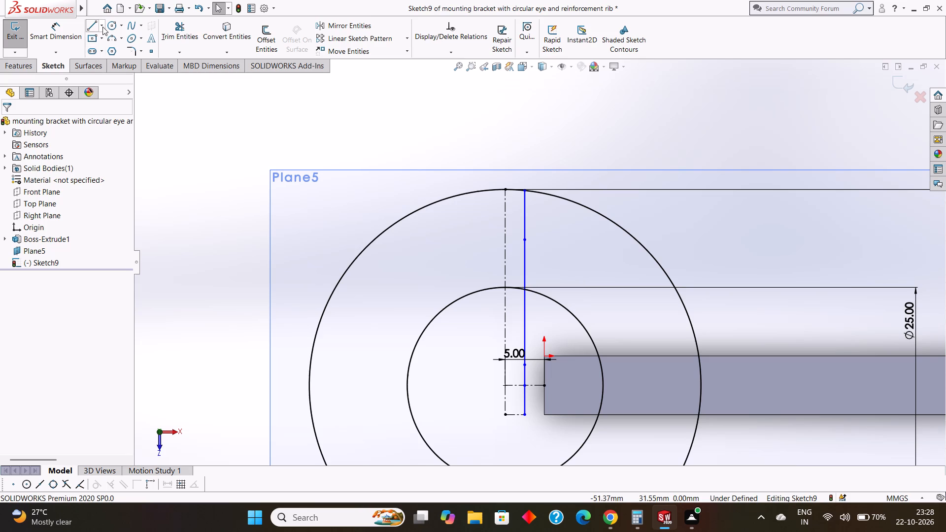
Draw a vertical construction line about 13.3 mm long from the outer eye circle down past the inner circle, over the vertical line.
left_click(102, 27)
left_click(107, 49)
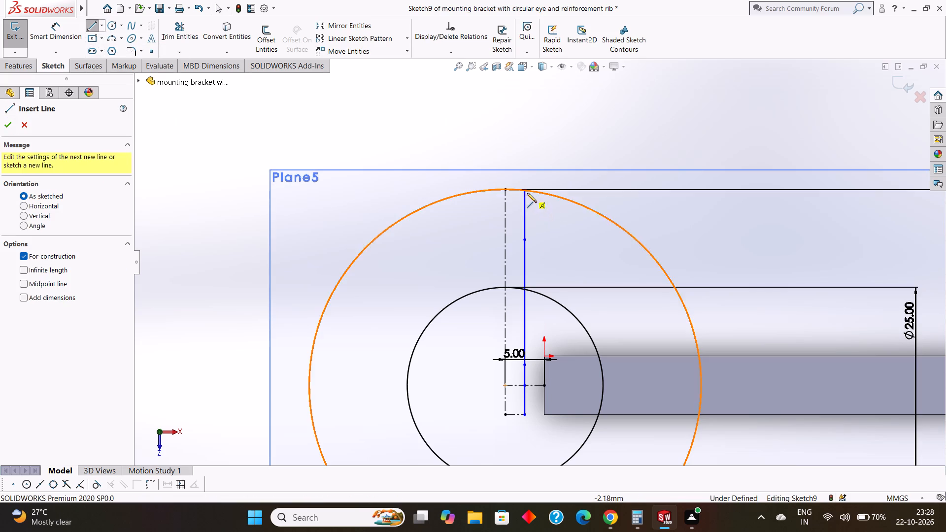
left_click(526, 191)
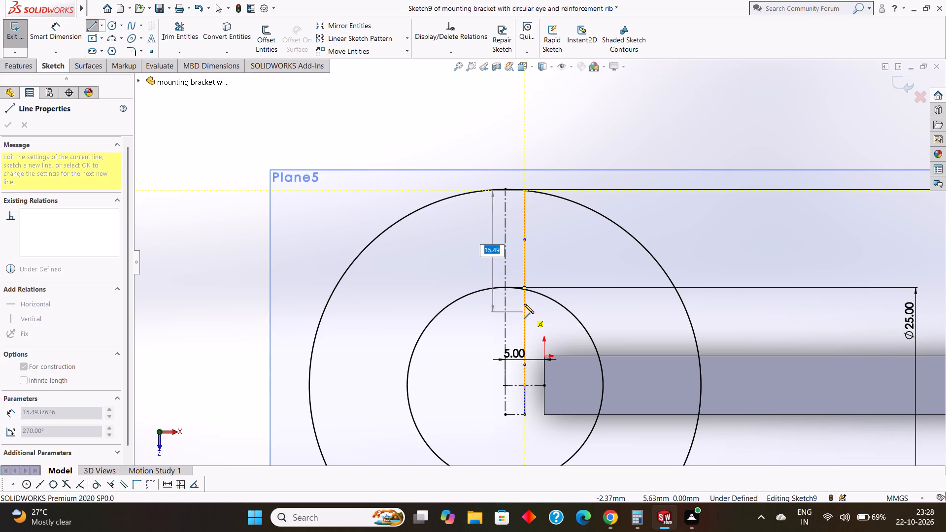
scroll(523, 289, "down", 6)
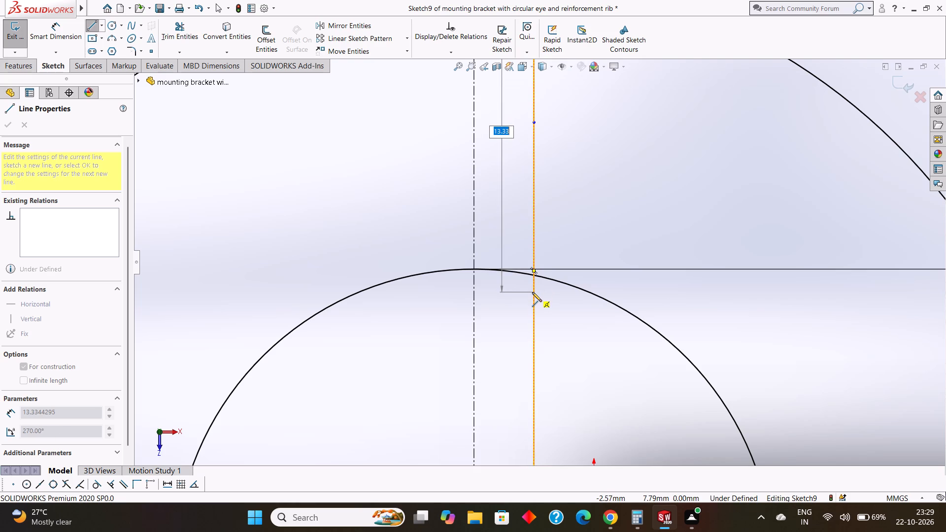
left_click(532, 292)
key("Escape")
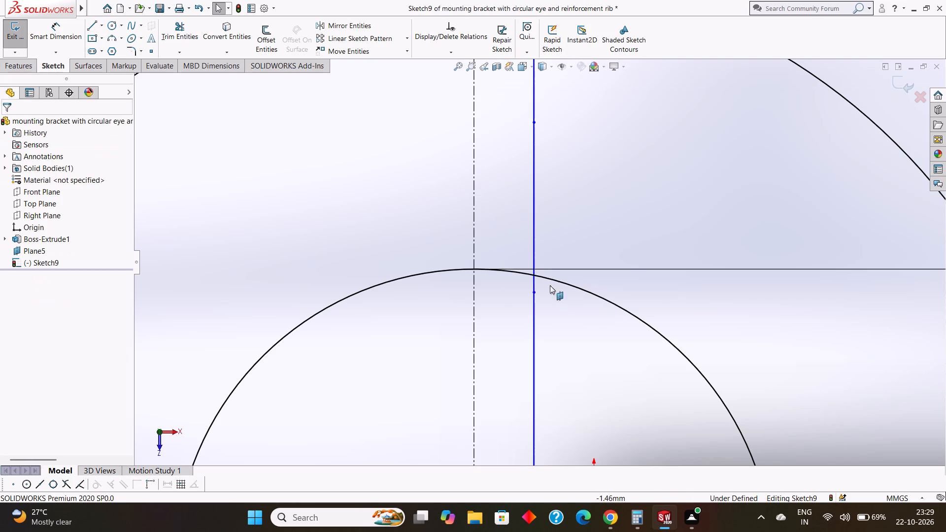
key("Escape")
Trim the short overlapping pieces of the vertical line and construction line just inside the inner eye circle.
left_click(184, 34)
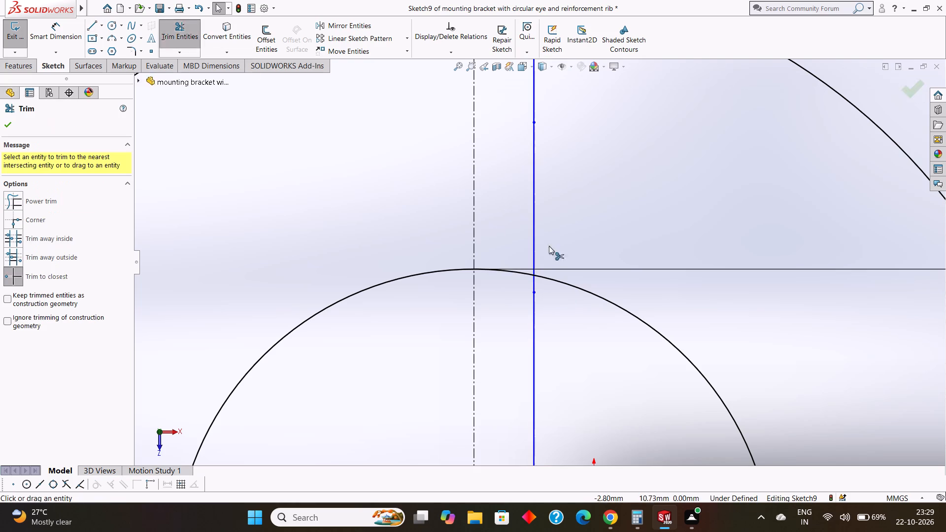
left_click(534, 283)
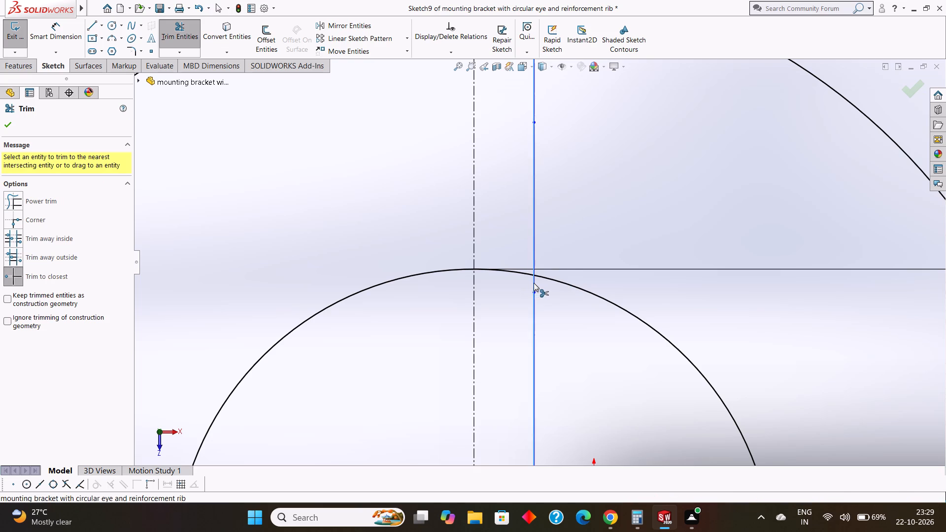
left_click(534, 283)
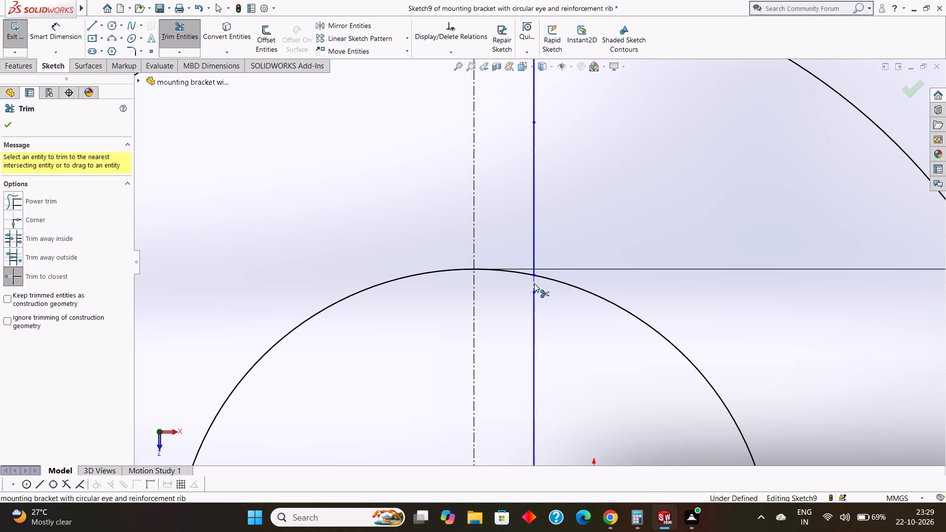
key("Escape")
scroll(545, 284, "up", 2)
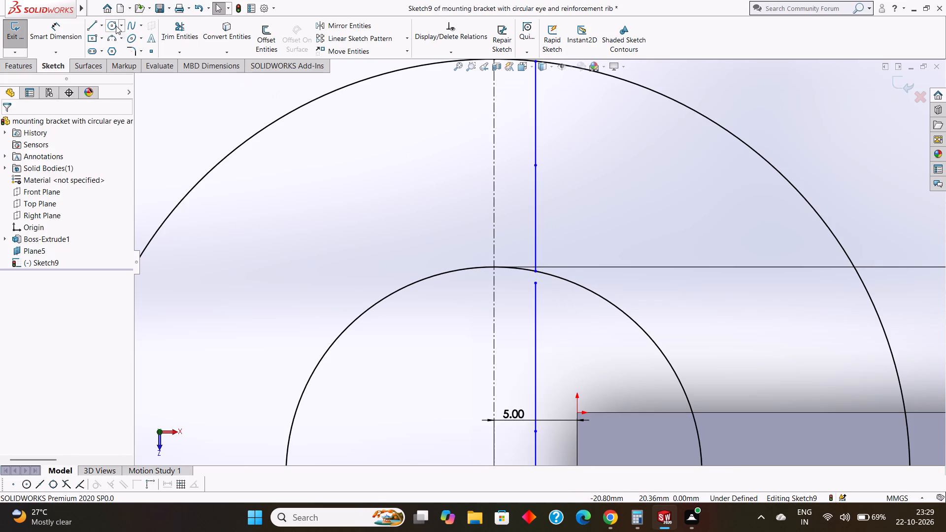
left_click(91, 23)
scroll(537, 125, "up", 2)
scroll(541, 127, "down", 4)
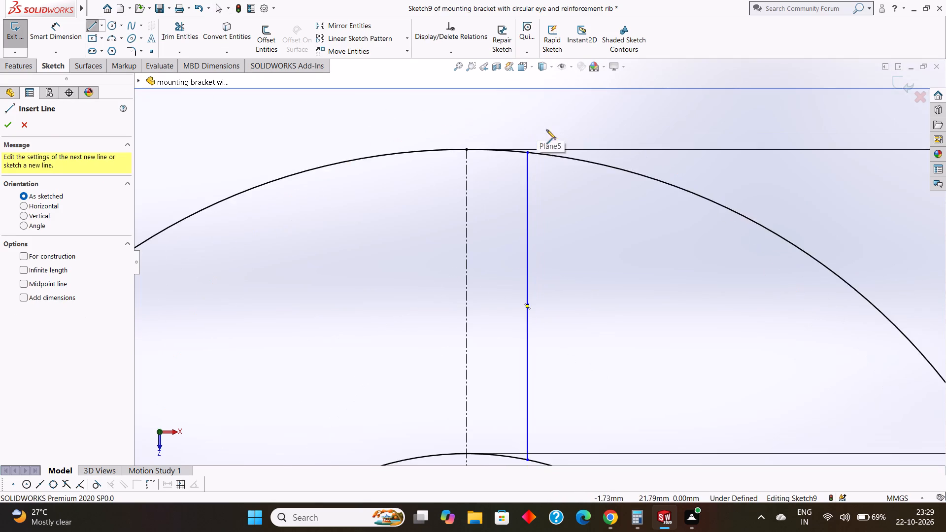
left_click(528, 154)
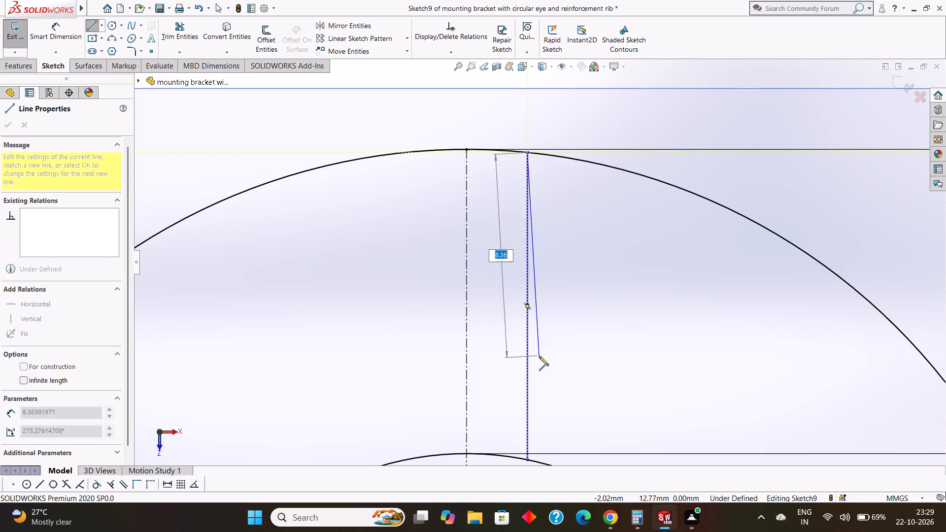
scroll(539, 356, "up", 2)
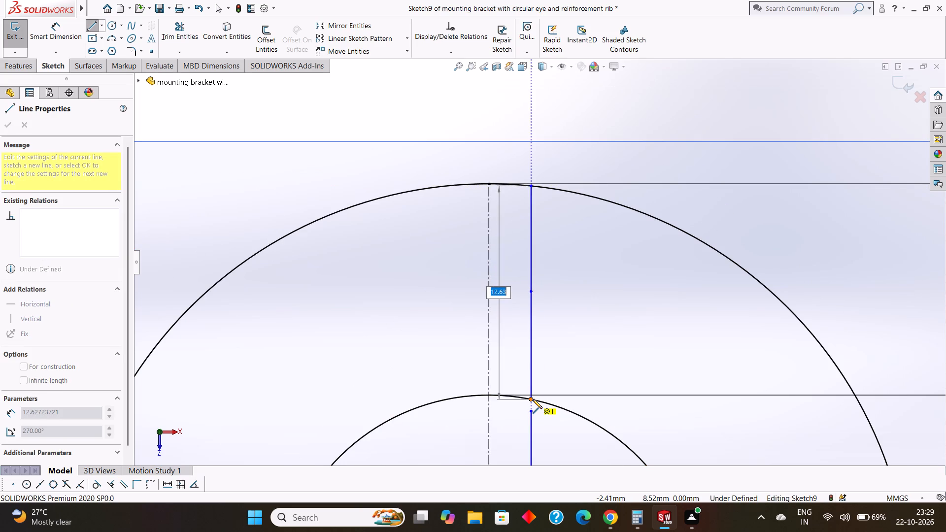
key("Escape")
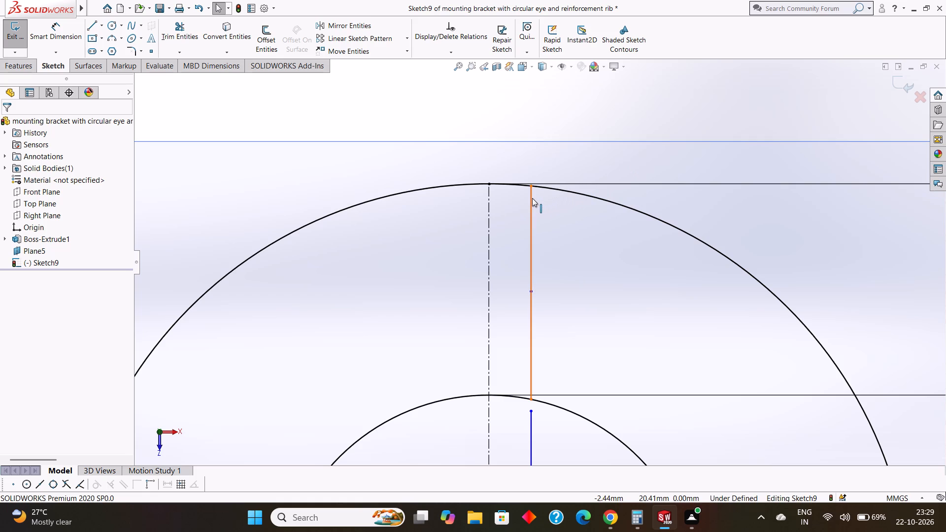
Draw a vertical line about 0.71 mm long from the lower vertical line's upper endpoint to the inner eye circle.
left_click(92, 26)
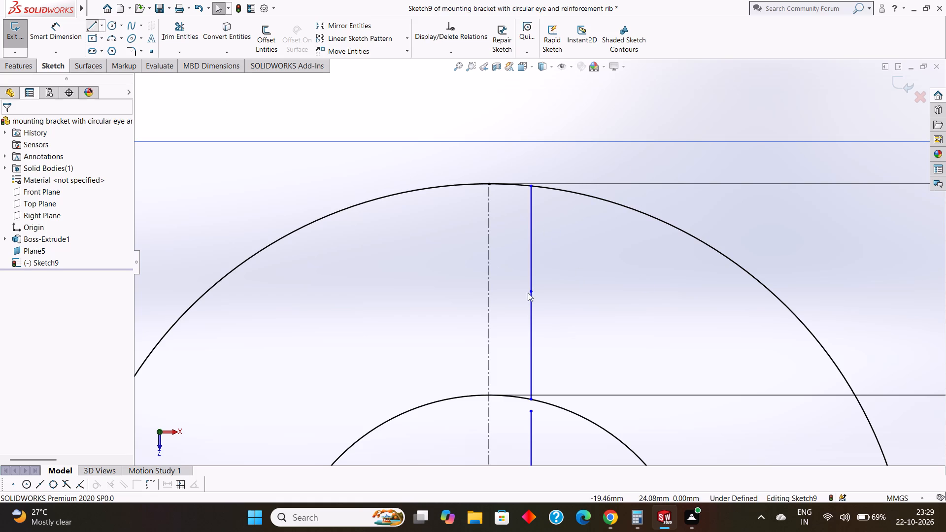
scroll(602, 375, "down", 4)
left_click(442, 414)
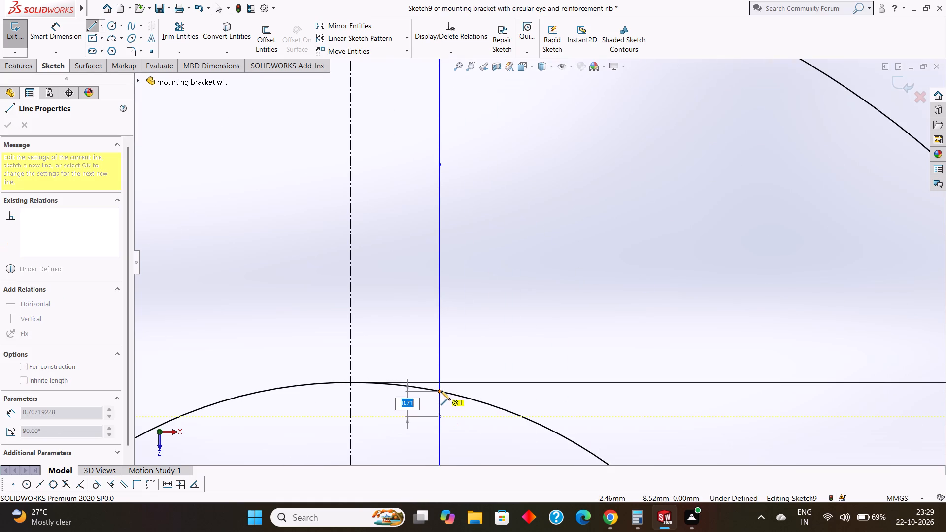
left_click(441, 390)
key("Escape")
key("Escape")
Trim away the overlapping solid and construction vertical lines between the inner and outer eye circles.
scroll(535, 349, "up", 2)
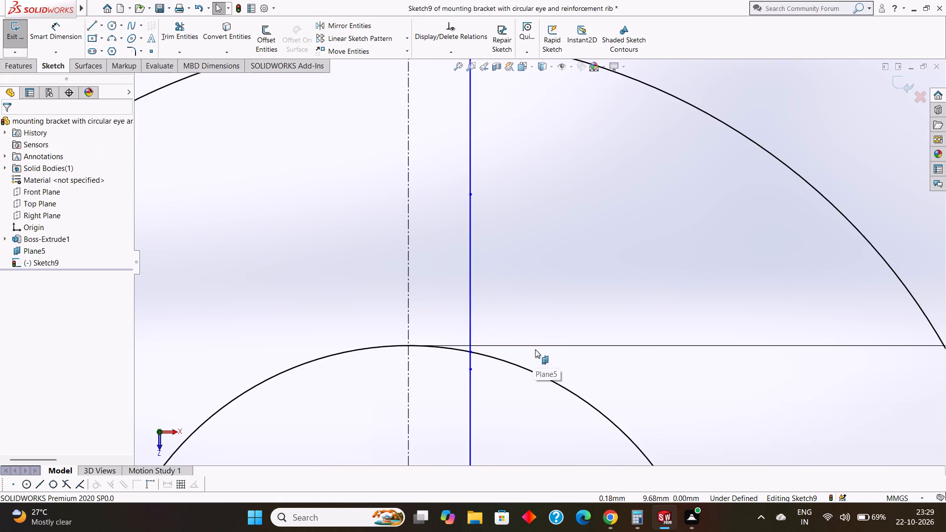
scroll(561, 339, "up", 2)
left_click(172, 25)
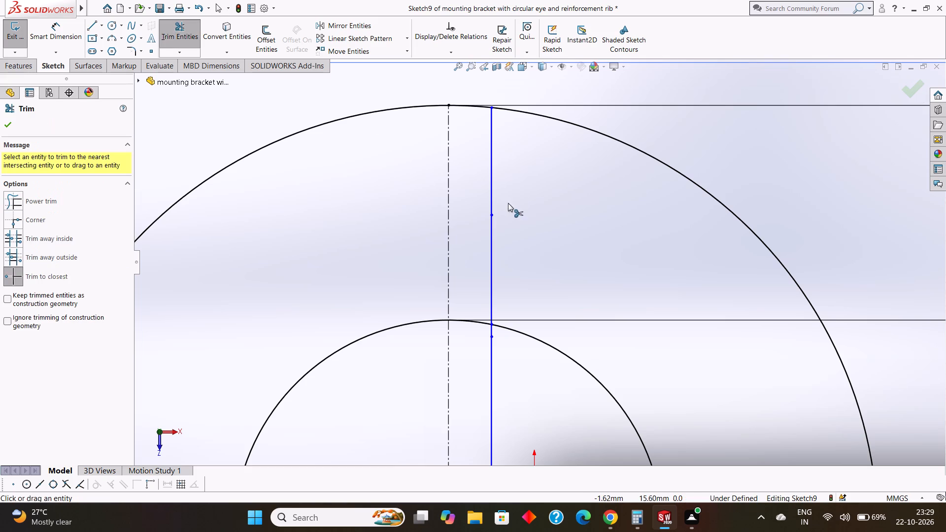
left_click(492, 172)
left_click(490, 231)
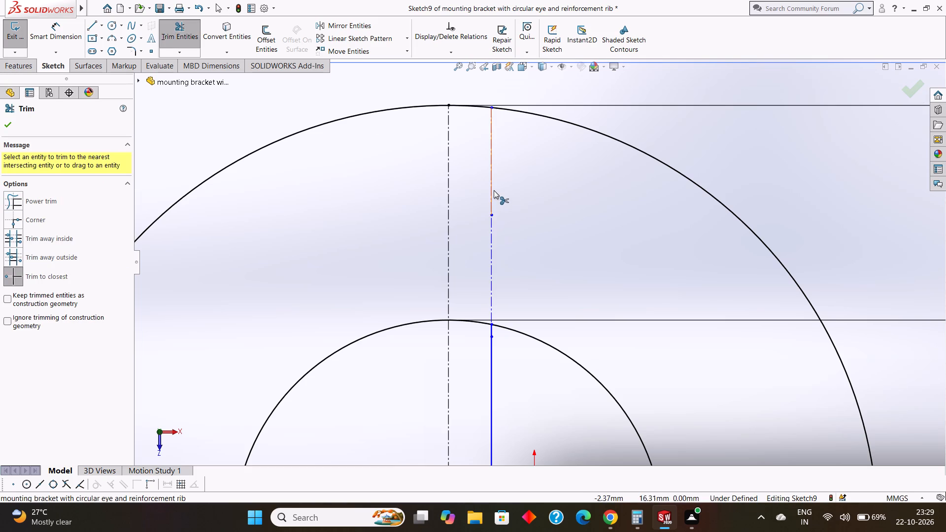
left_click(494, 190)
left_click(492, 188)
left_click(491, 232)
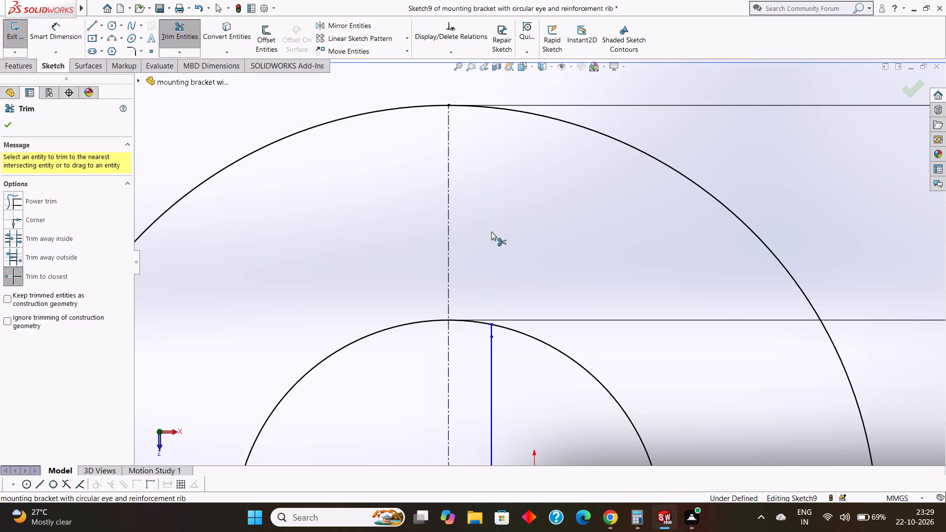
Draw a vertical line about 12.63 mm long from the vertical line's end on the inner eye circle up to the outer circle.
left_click(89, 25)
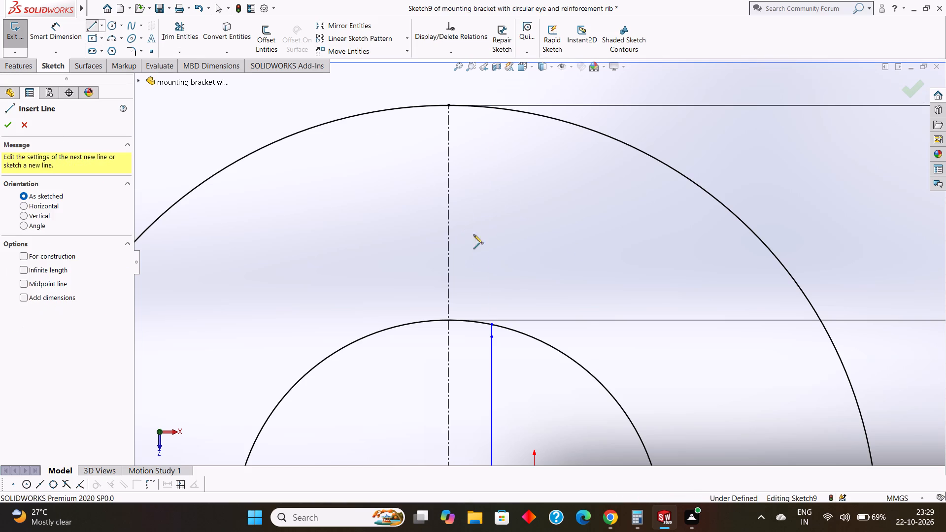
left_click(491, 324)
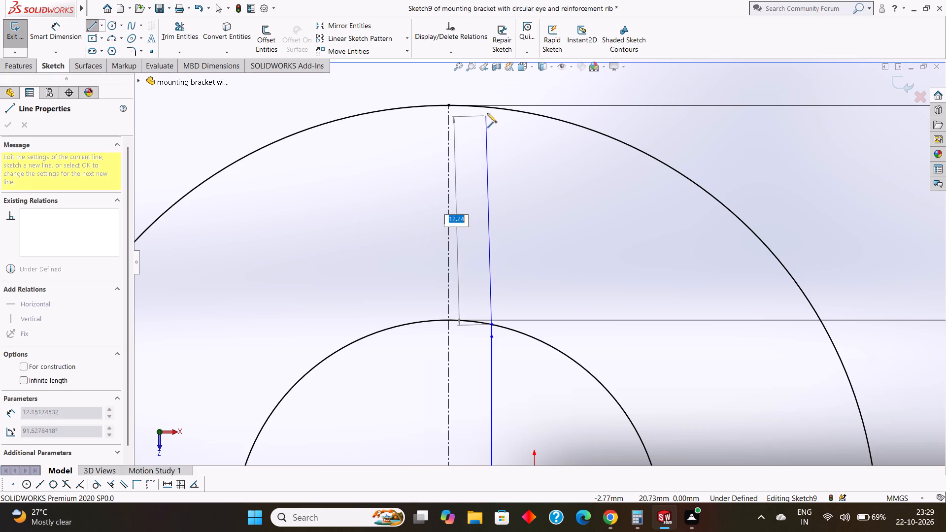
left_click(491, 106)
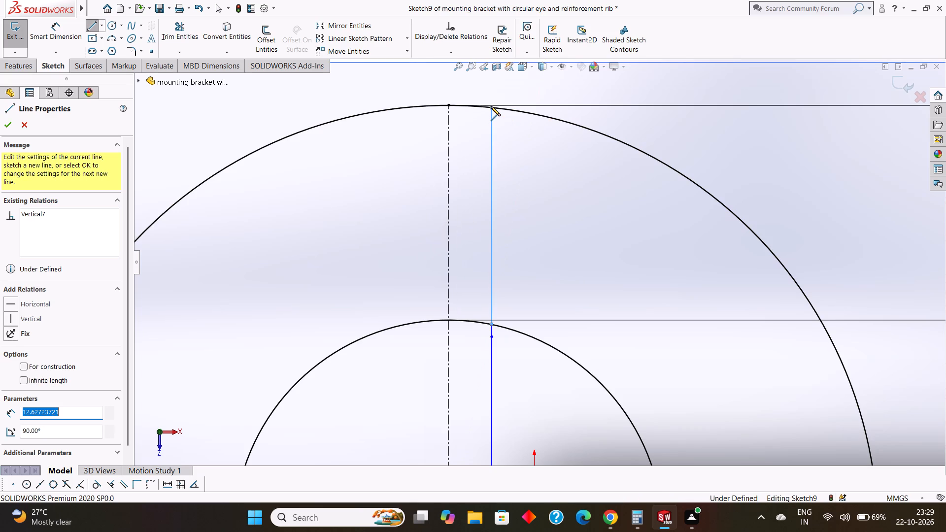
key("Escape")
key("Escape")
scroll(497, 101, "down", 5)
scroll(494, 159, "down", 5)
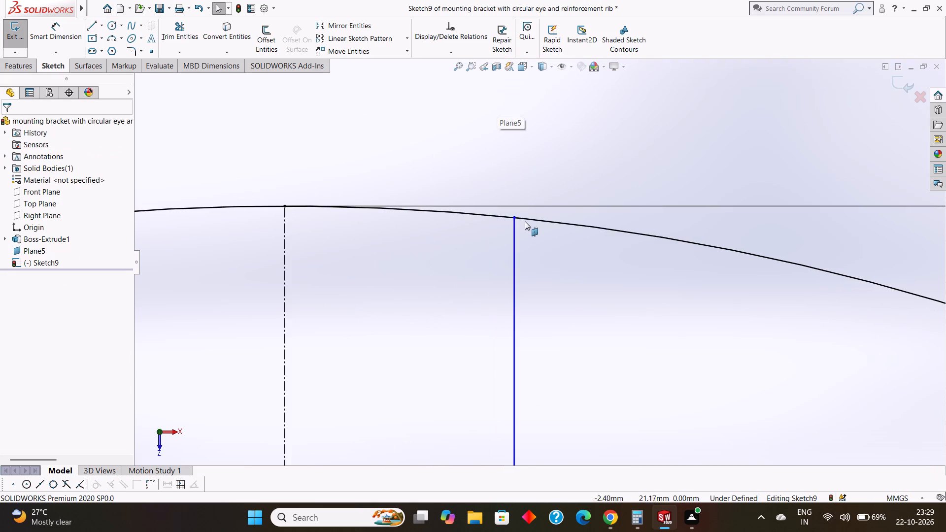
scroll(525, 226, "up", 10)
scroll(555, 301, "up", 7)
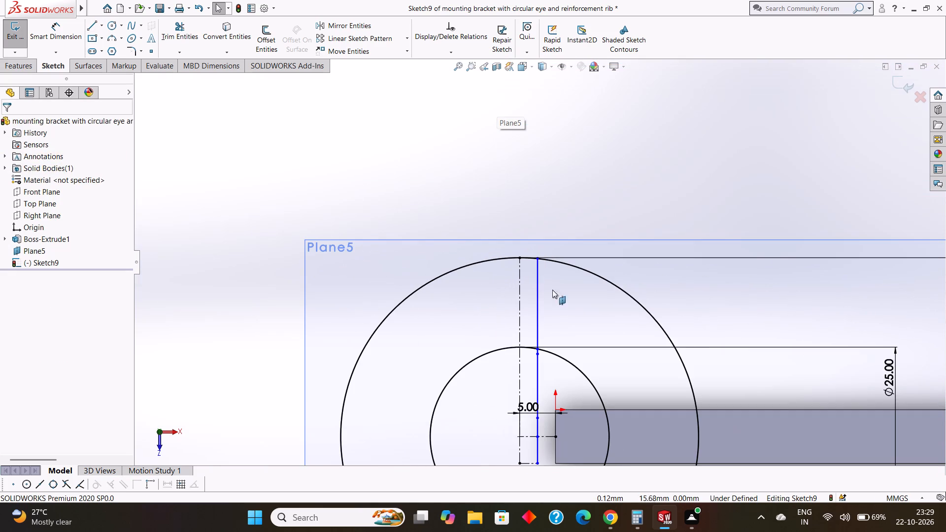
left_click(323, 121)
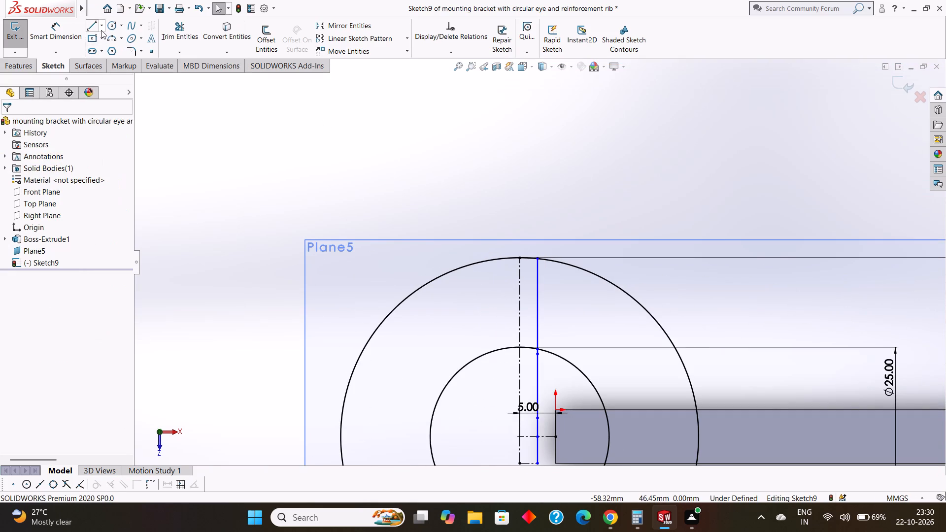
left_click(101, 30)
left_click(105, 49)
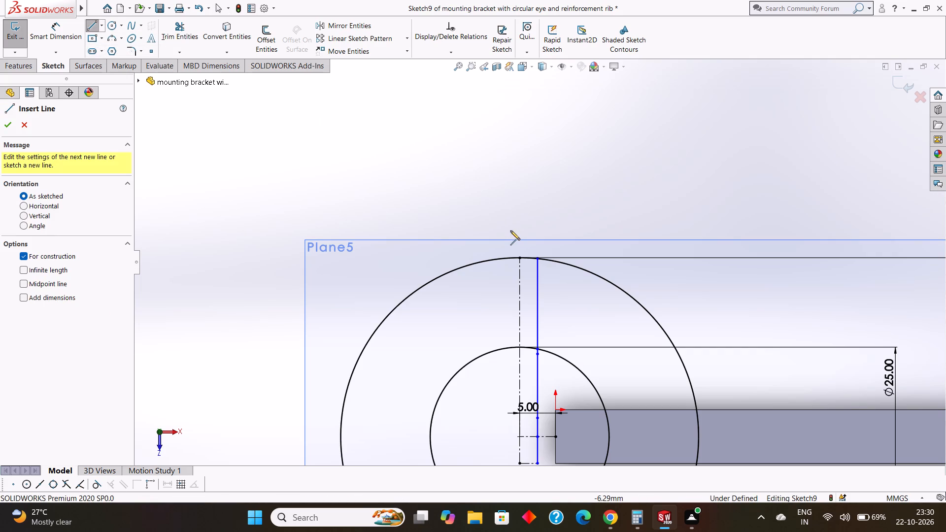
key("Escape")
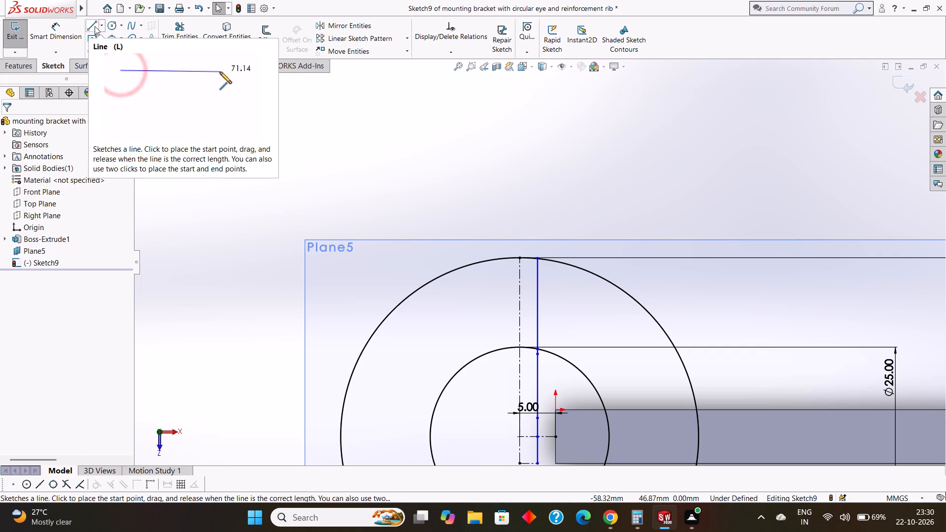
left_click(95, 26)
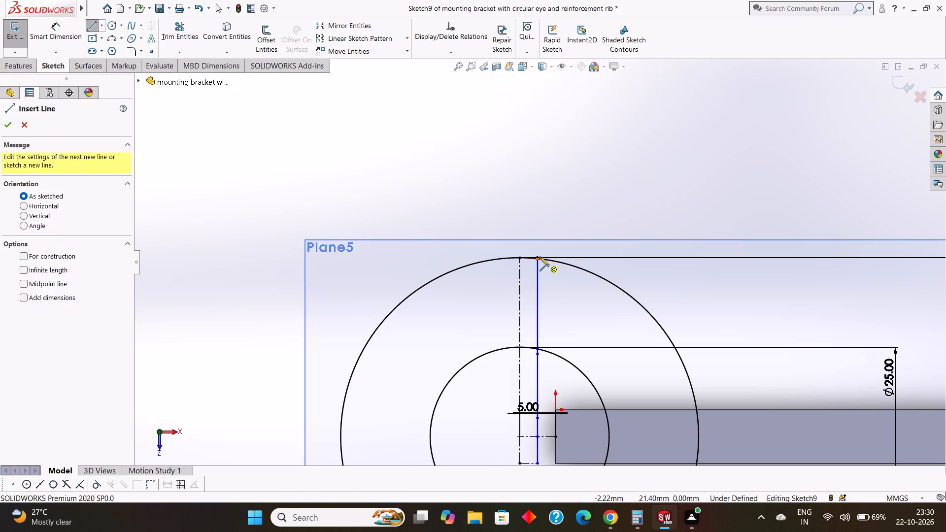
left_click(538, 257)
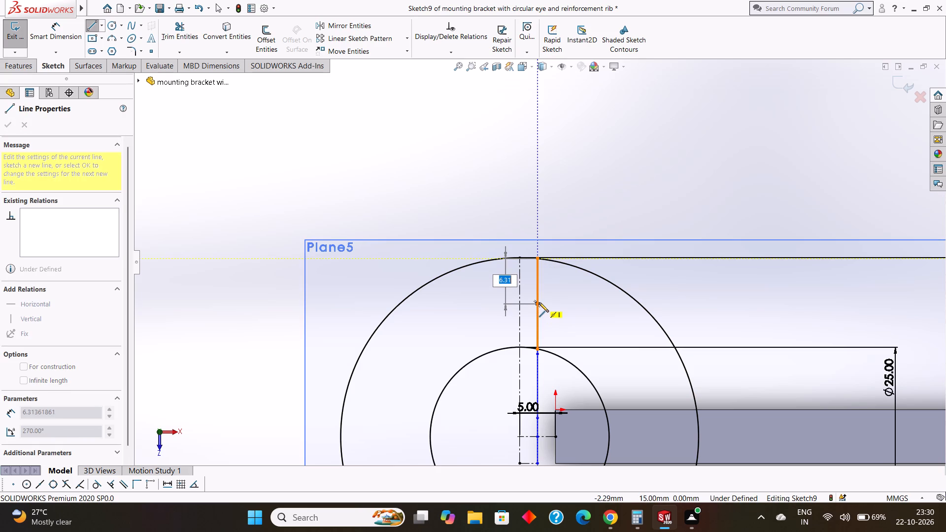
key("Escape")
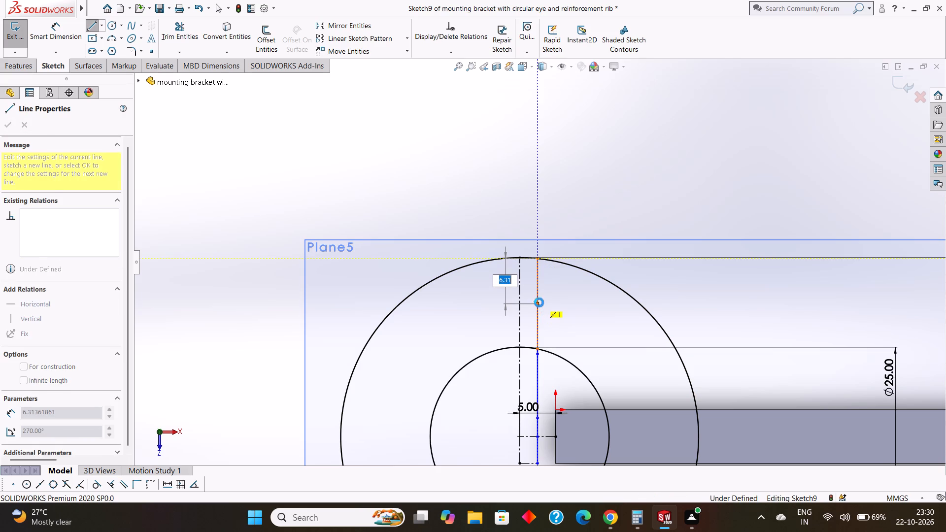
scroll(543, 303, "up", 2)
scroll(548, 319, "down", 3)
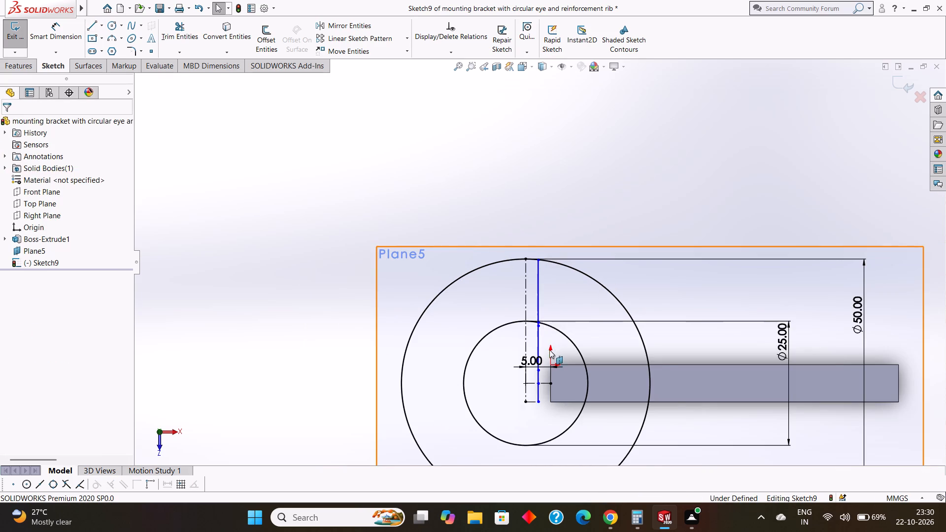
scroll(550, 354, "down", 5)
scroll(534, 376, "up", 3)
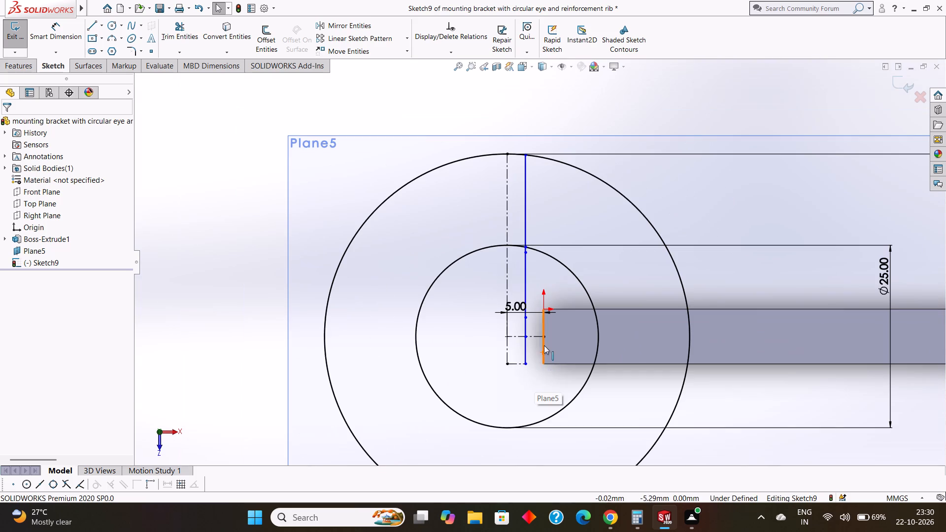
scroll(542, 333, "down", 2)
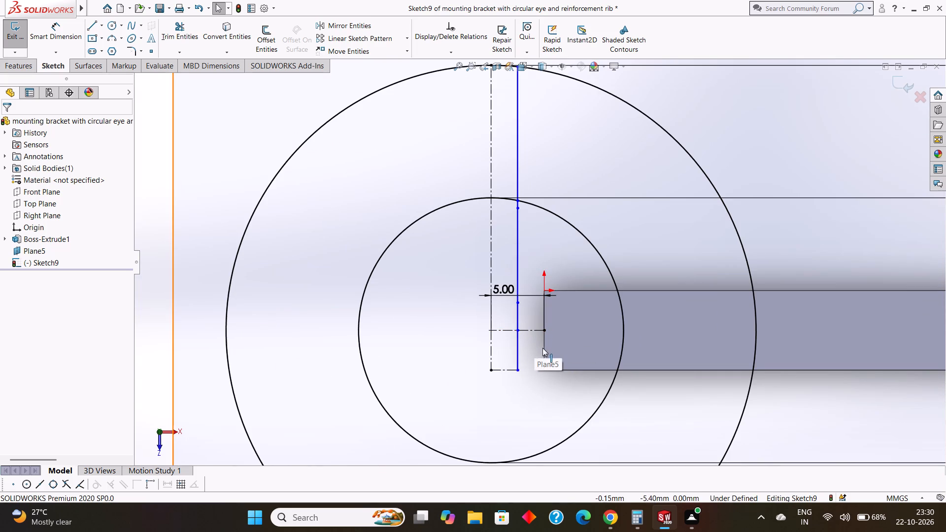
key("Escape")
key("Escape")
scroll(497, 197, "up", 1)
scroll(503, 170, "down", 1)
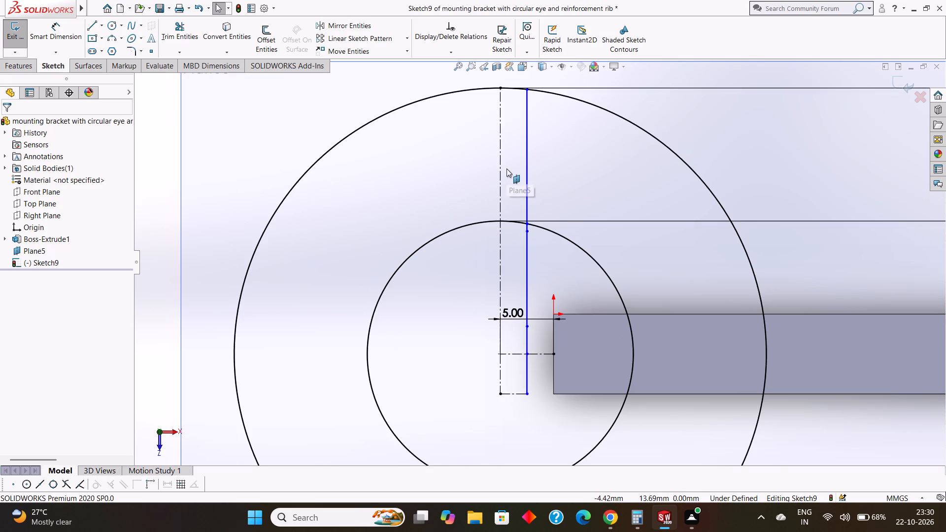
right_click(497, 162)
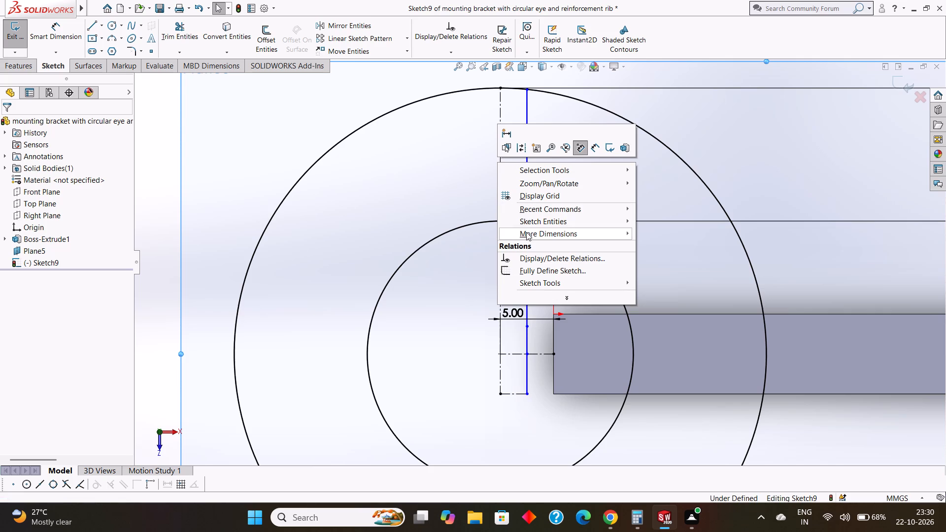
Delete the upper and lower vertical construction lines through the eye centre and the short horizontal construction line at their lower end.
left_click(668, 175)
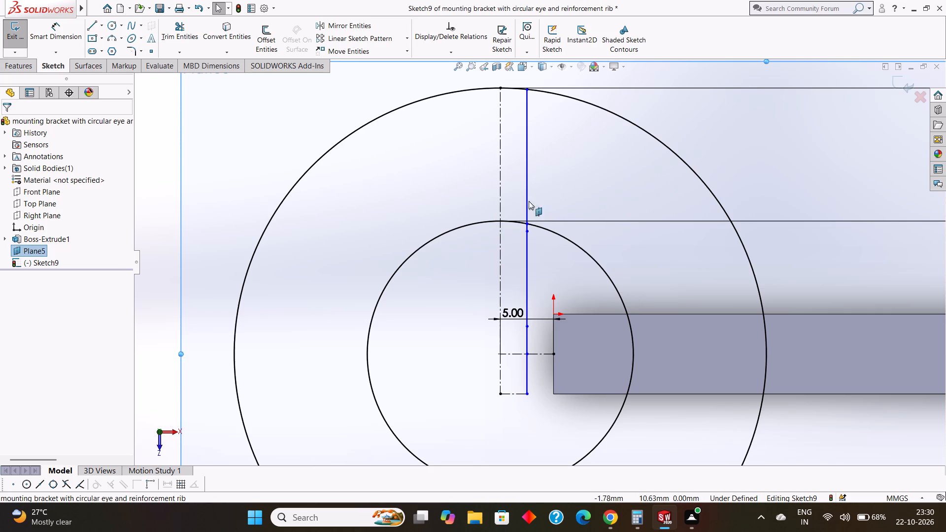
right_click(500, 188)
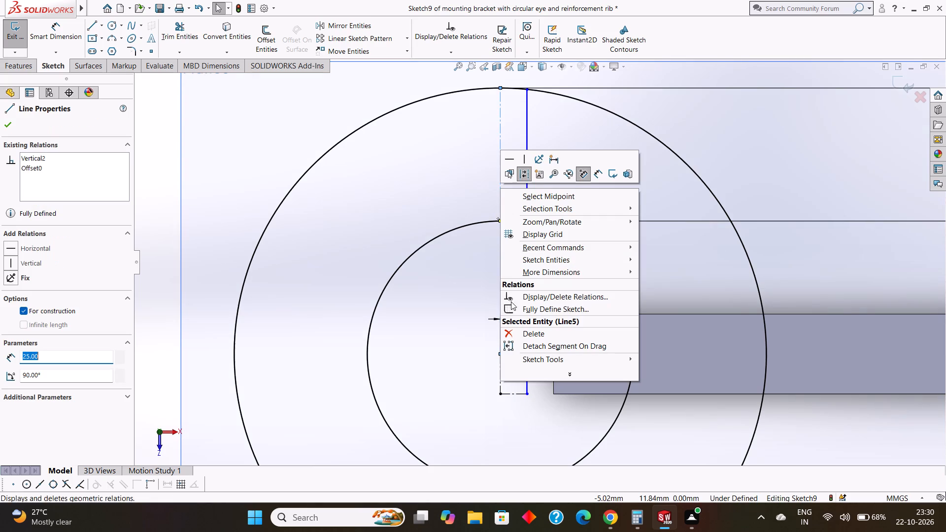
left_click(525, 333)
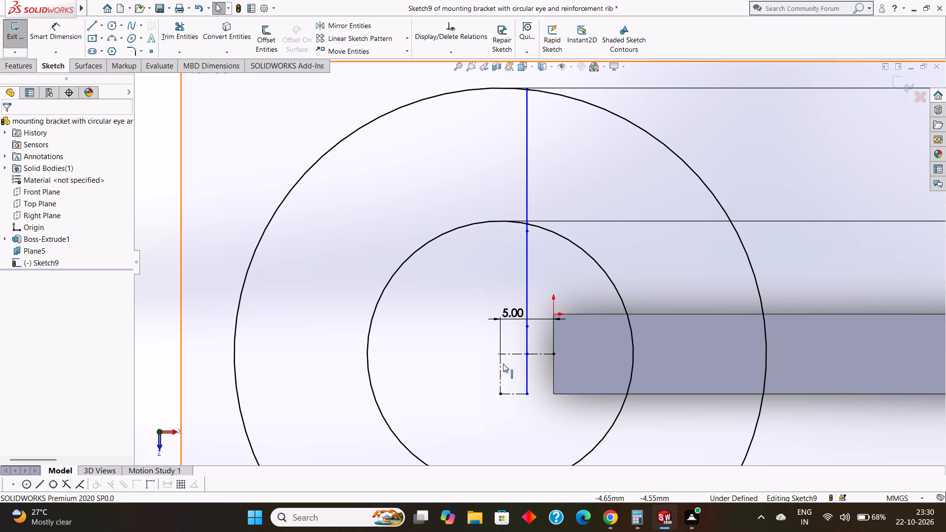
right_click(501, 365)
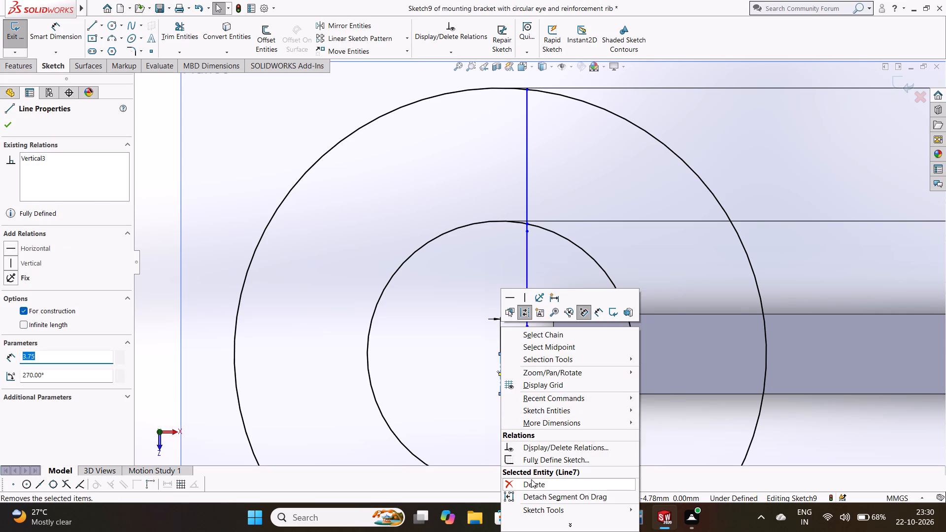
left_click(531, 479)
right_click(508, 394)
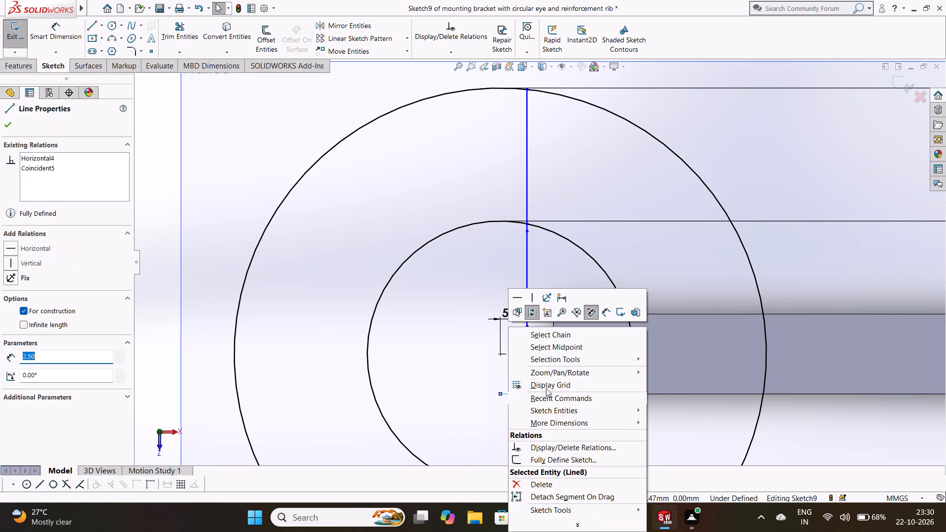
left_click(547, 485)
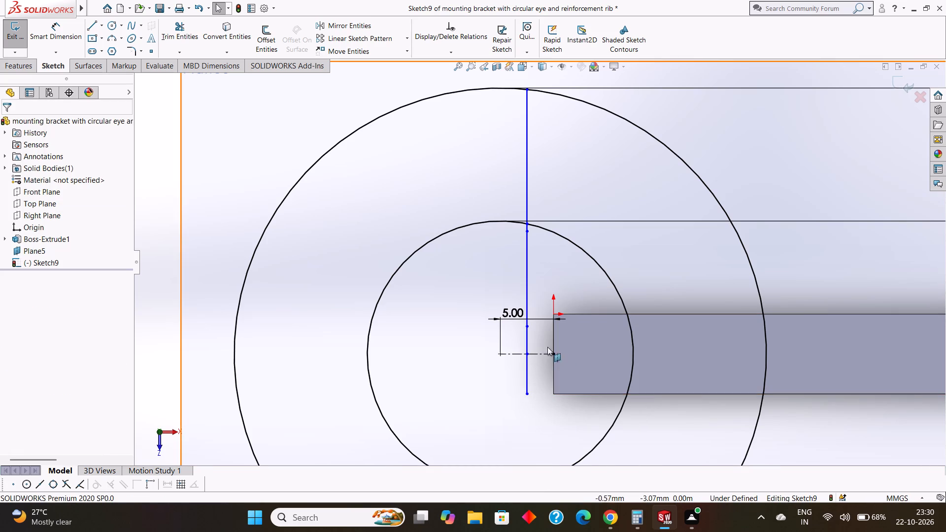
Trim away the horizontal construction line between the eye circles' centre and the solid vertical line.
left_click(172, 41)
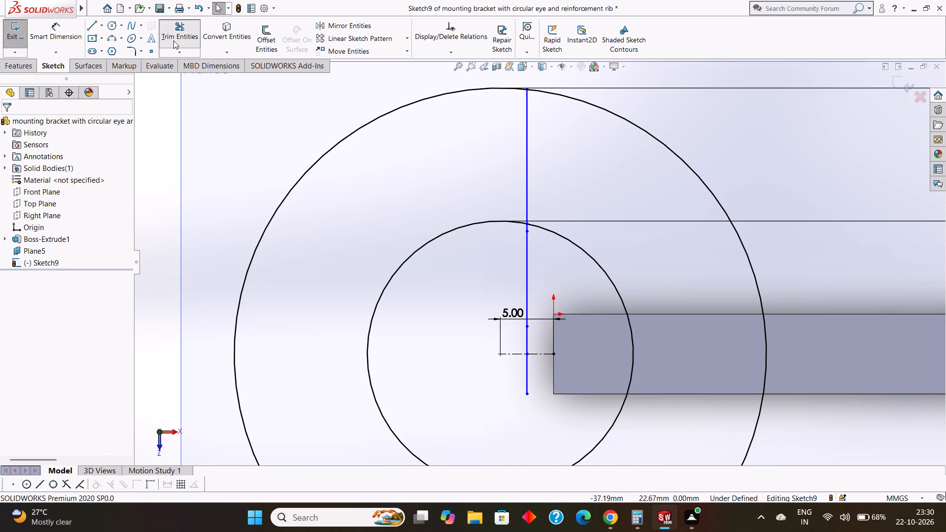
left_click(513, 354)
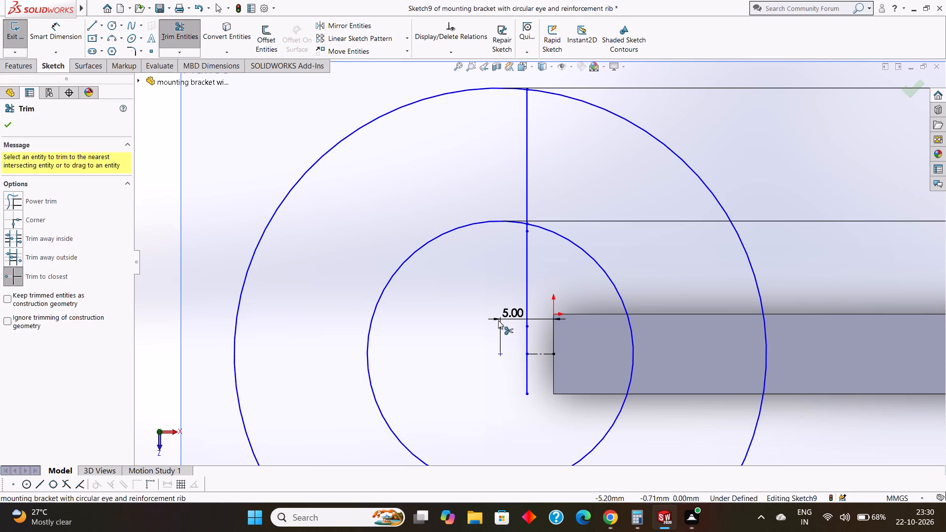
Delete the 5 mm dimension between the eye circles' centre and the plate's end edge.
scroll(498, 320, "down", 1)
scroll(506, 332, "up", 1)
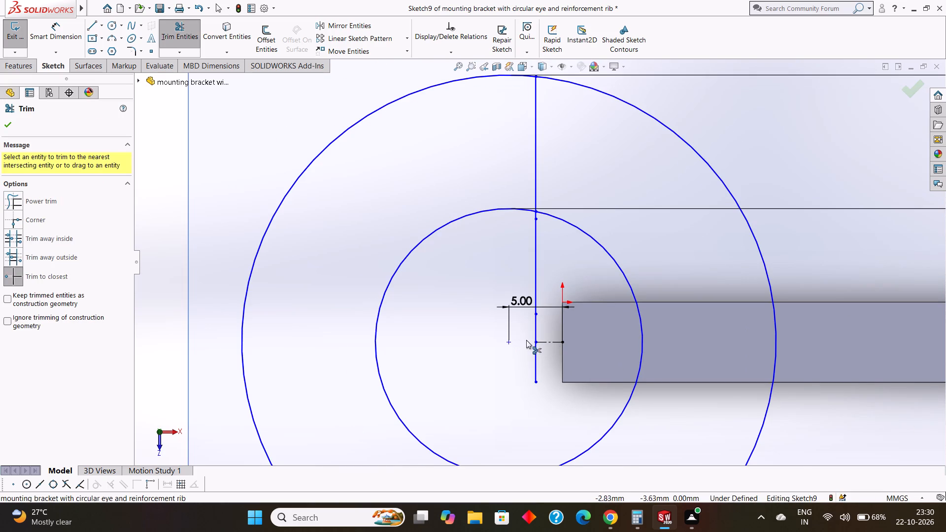
left_click(508, 330)
right_click(516, 302)
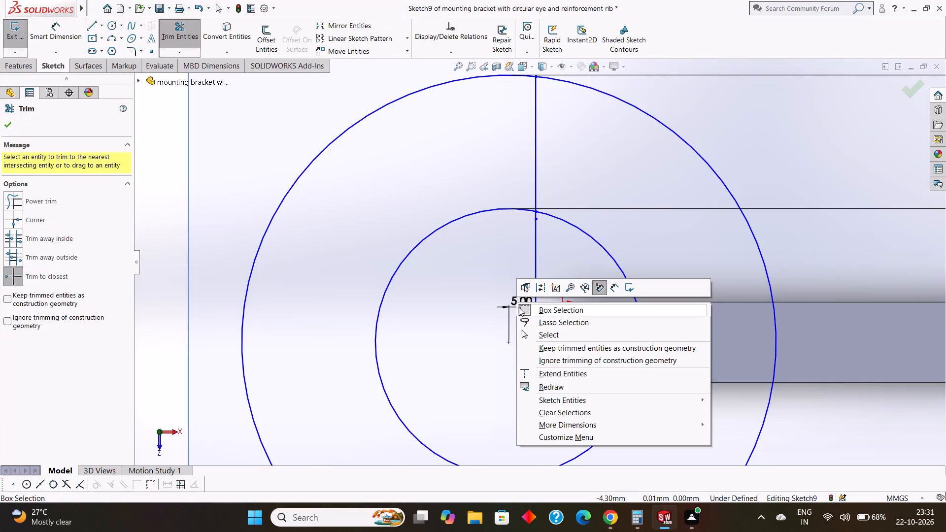
left_click(554, 388)
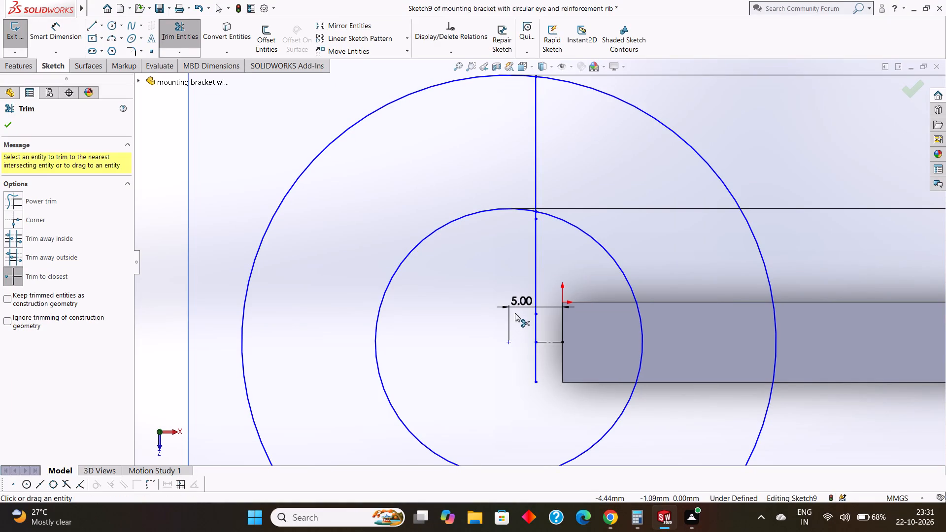
right_click(516, 300)
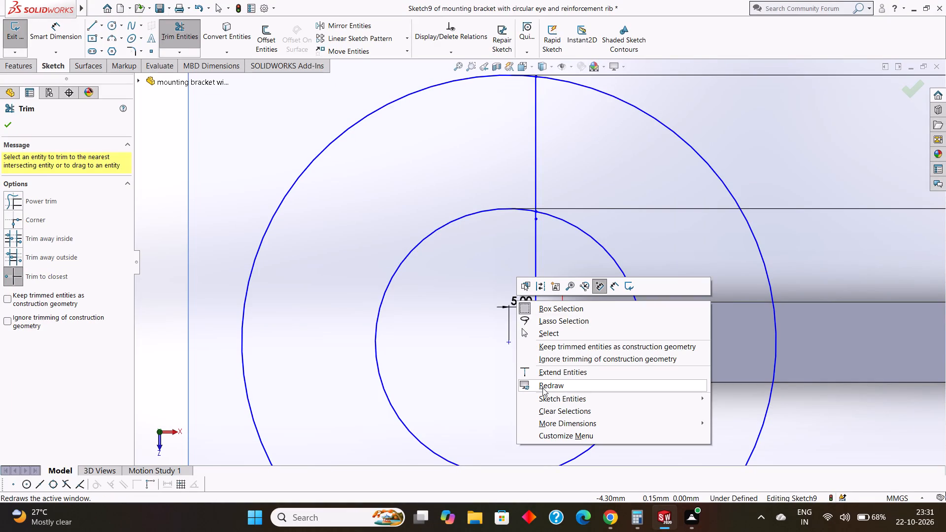
left_click(550, 337)
right_click(515, 297)
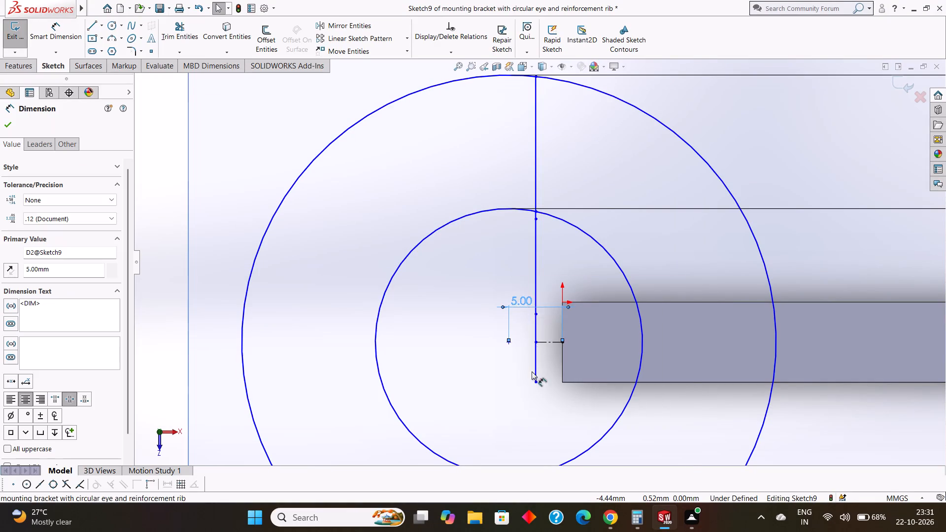
left_click(541, 387)
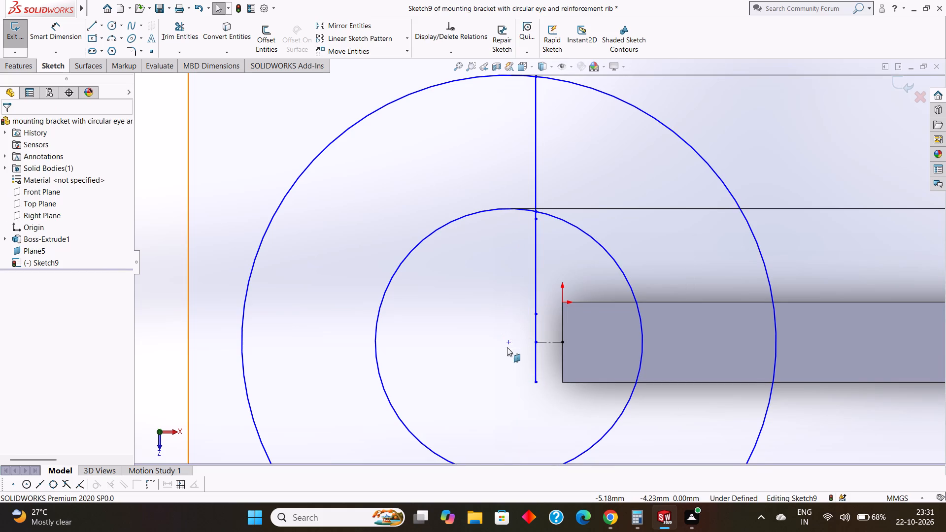
right_click(509, 344)
left_click_drag(509, 343, 481, 344)
Trim away the inner and outer eye circles completely.
left_click(176, 27)
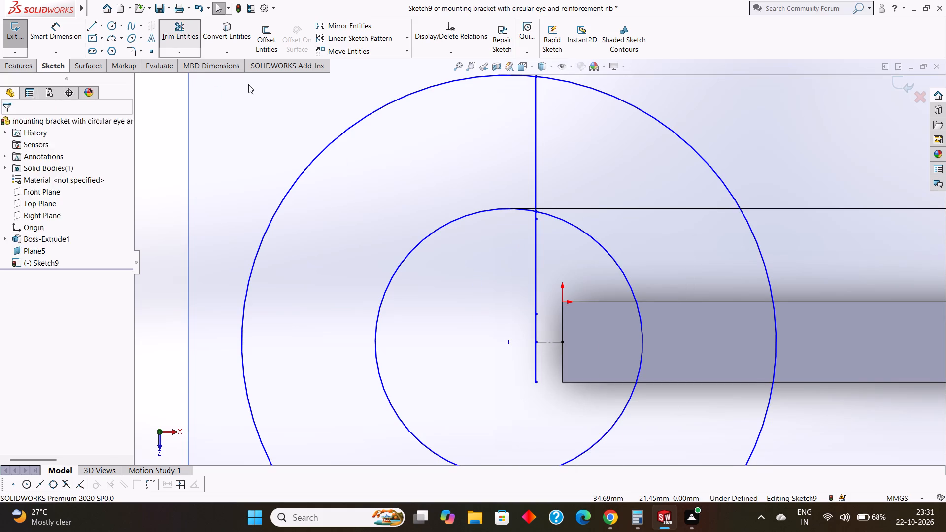
left_click(477, 213)
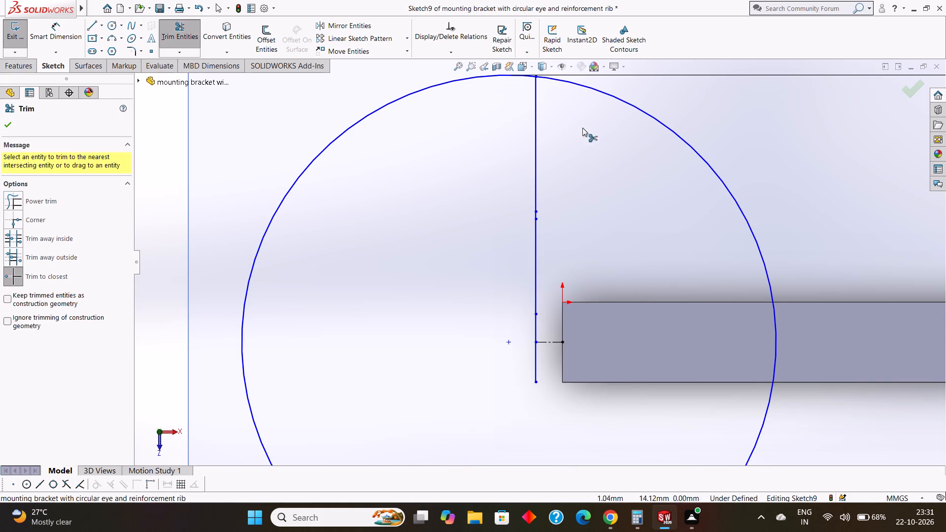
left_click(598, 89)
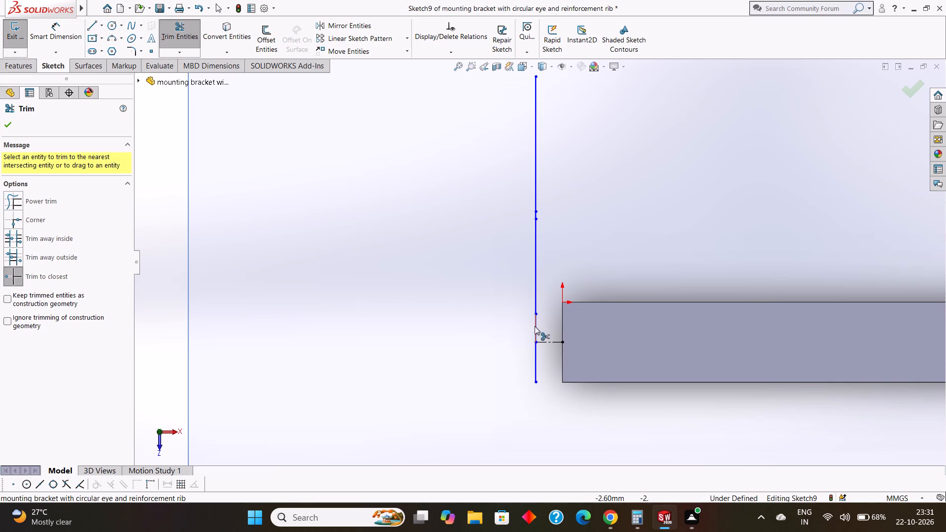
key("Escape")
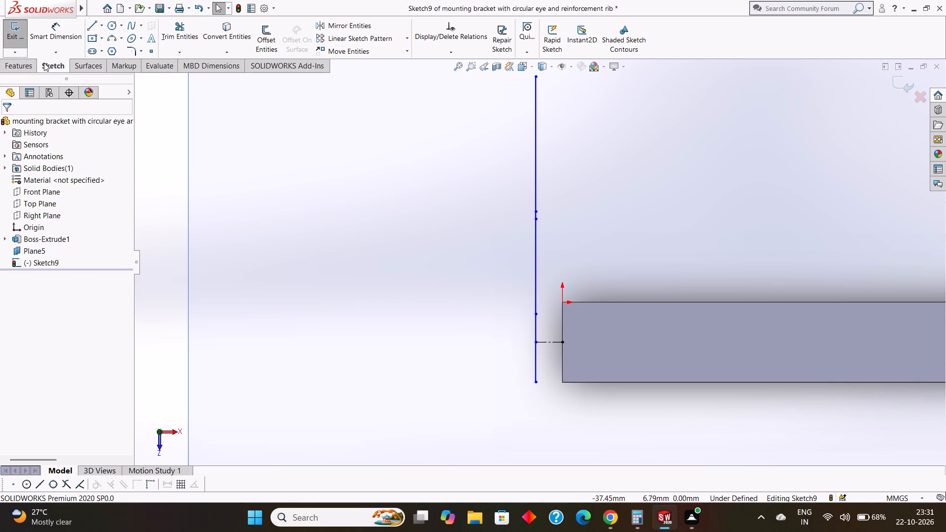
Dimension the horizontal construction line between the vertical line and the plate's end edge to 5 mm.
left_click(50, 44)
left_click(550, 342)
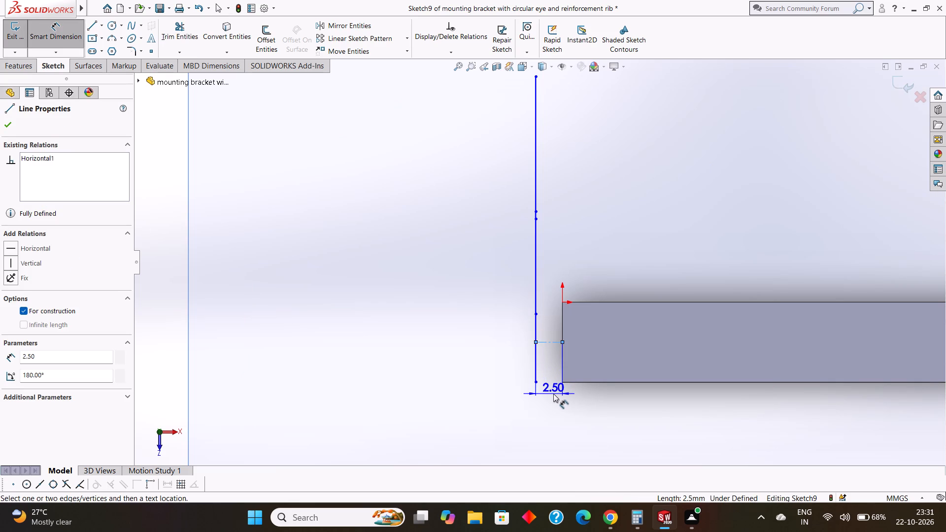
left_click(554, 392)
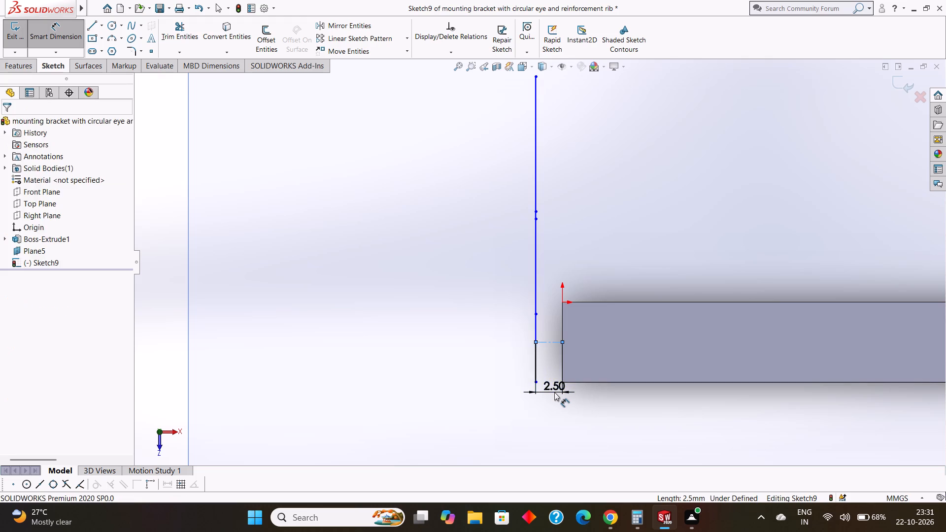
key("5")
key("Return")
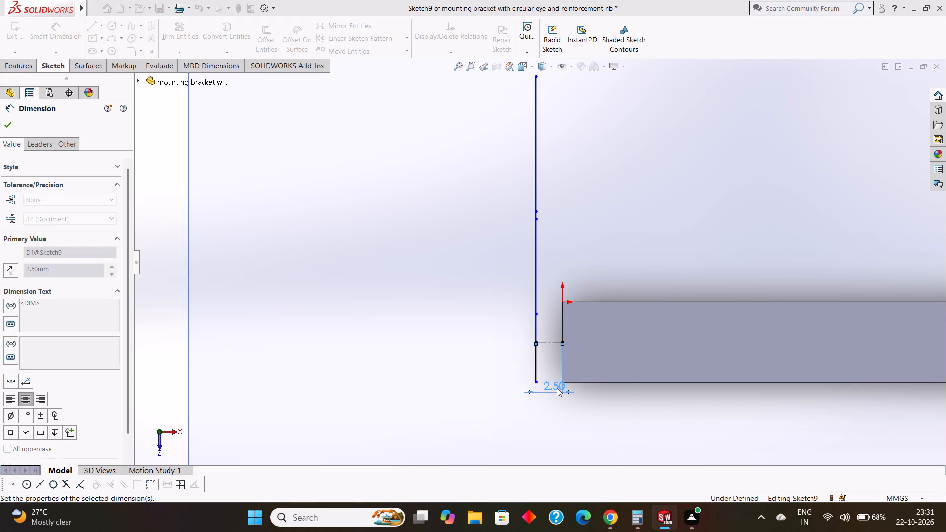
left_click(8, 122)
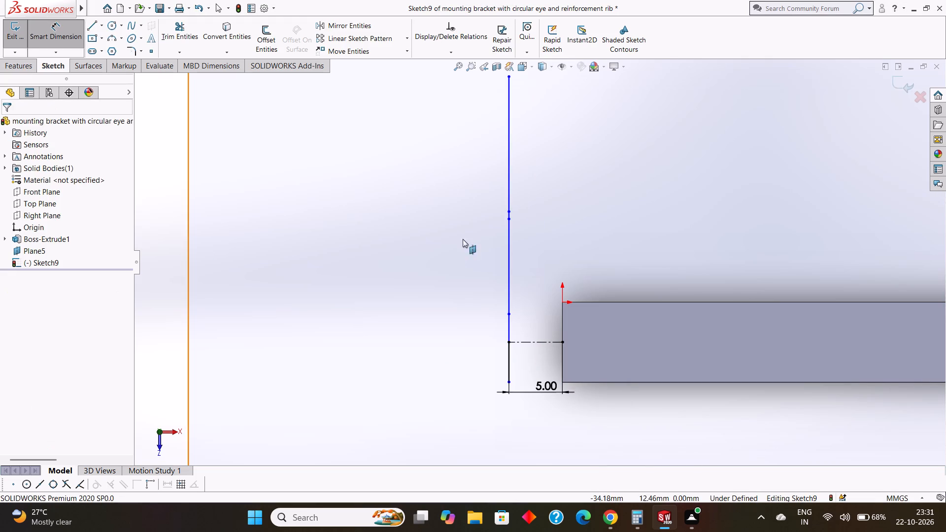
Trim away all vertical line pieces above the horizontal construction line and the solid vertical piece below it.
scroll(568, 302, "up", 2)
scroll(549, 228, "down", 1)
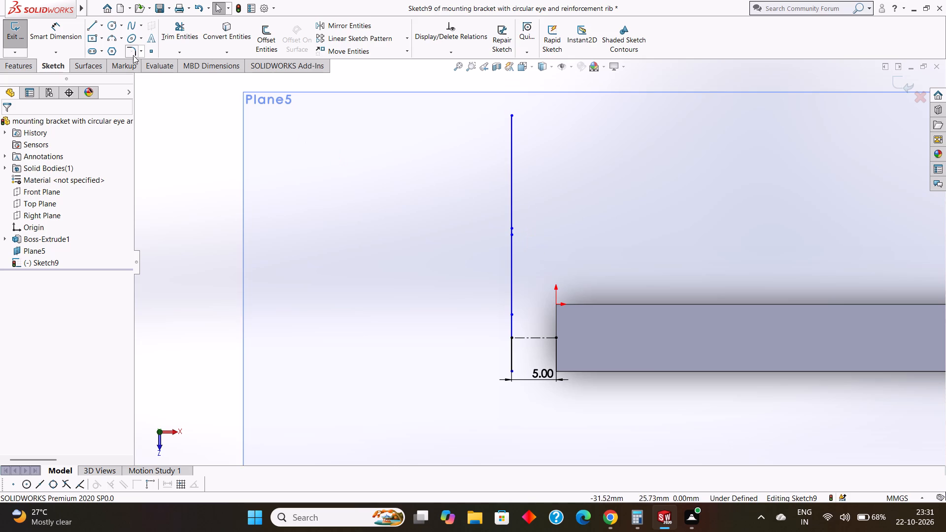
left_click(179, 37)
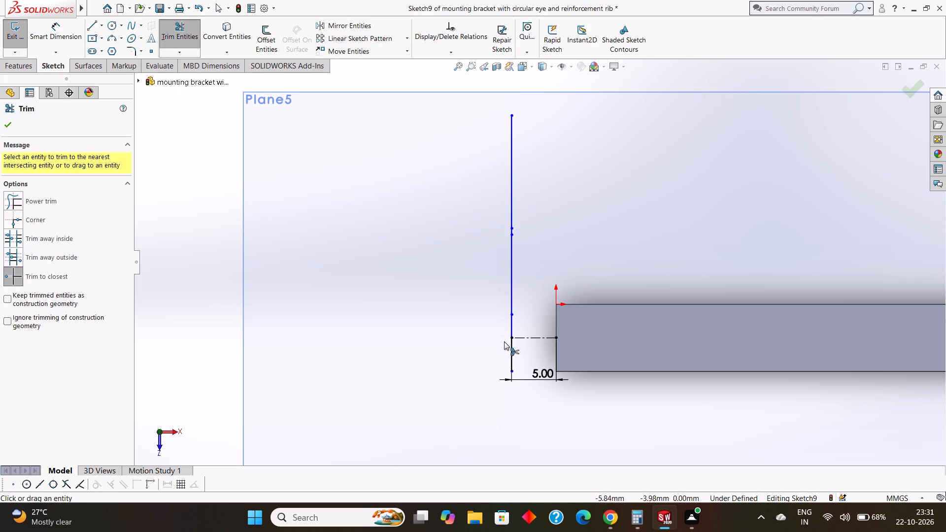
left_click(510, 356)
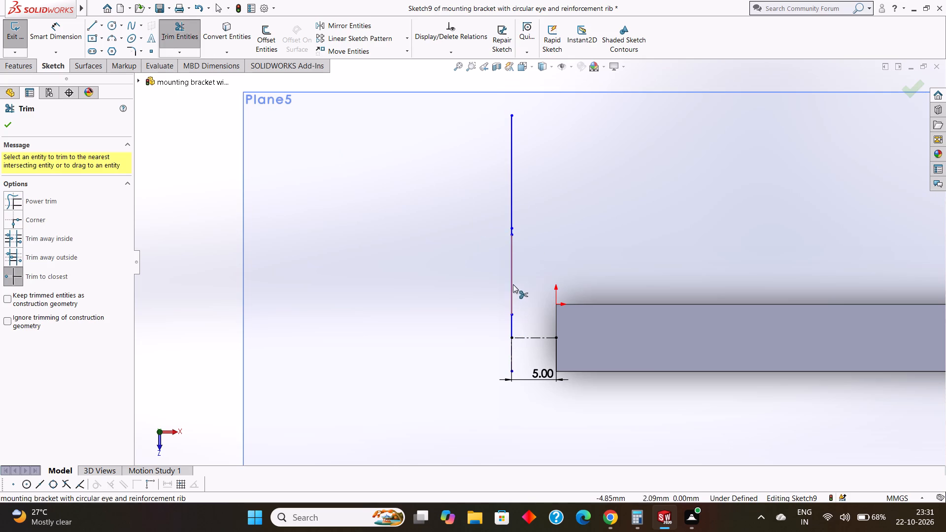
left_click(511, 282)
left_click(512, 203)
scroll(512, 233, "down", 5)
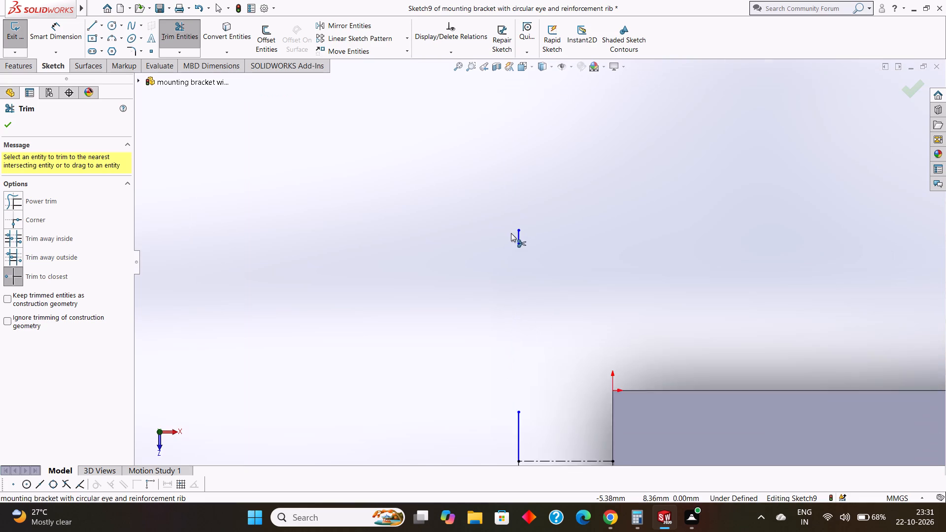
left_click(522, 236)
scroll(523, 269, "up", 2)
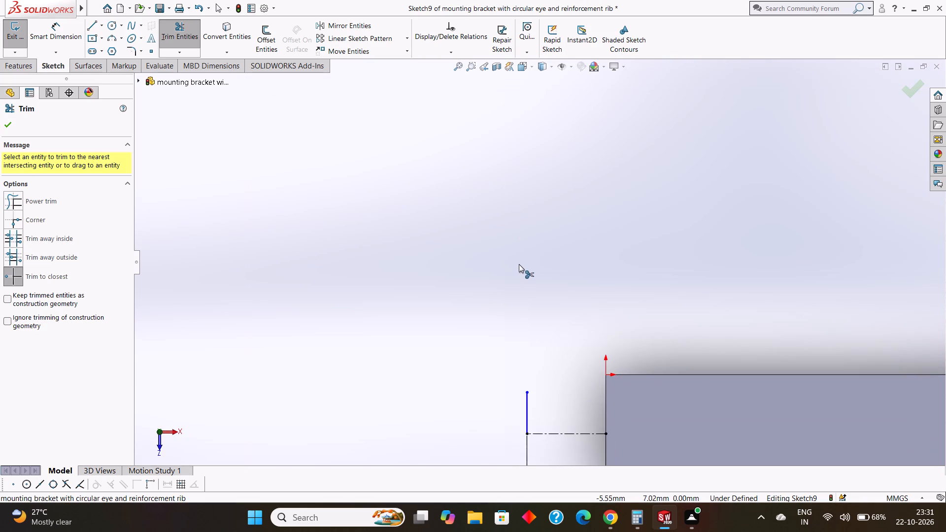
scroll(518, 273, "up", 3)
scroll(526, 341, "down", 3)
left_click(540, 344)
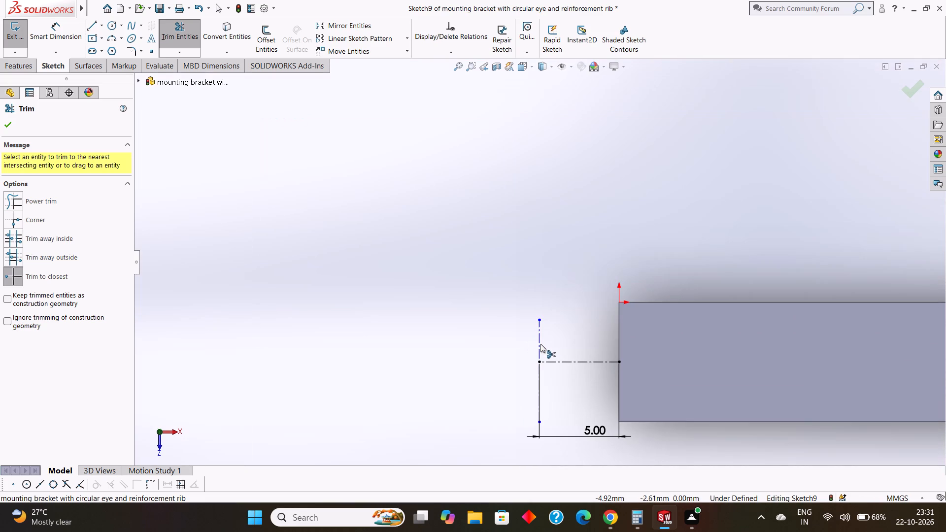
left_click(540, 325)
key("Escape")
key("Escape")
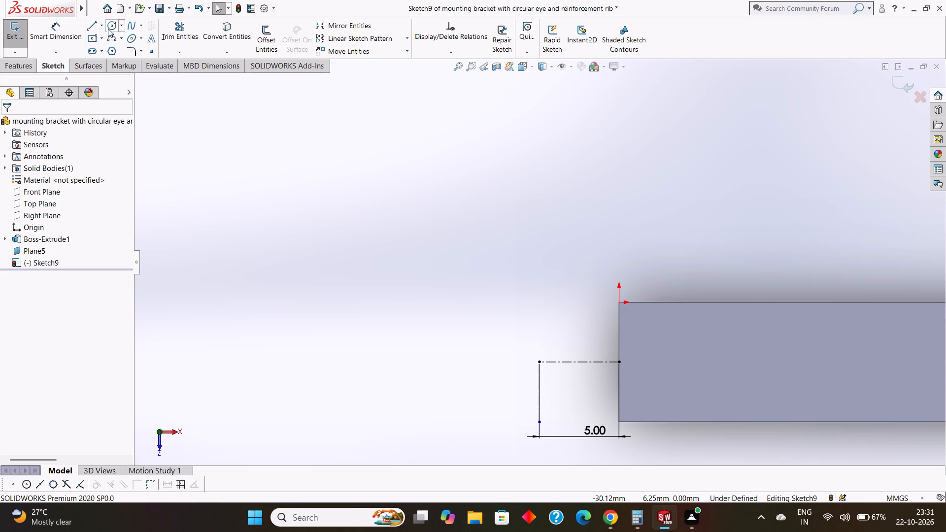
Draw a circle of radius 25 mm centred on the horizontal construction line's free end.
left_click(109, 27)
left_click_drag(541, 361, 681, 353)
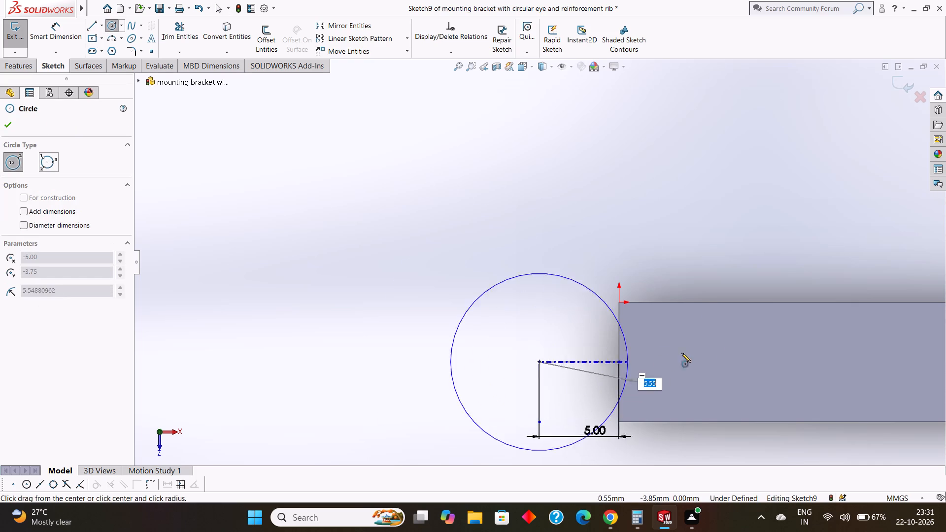
left_click_drag(681, 353, 720, 343)
type("25")
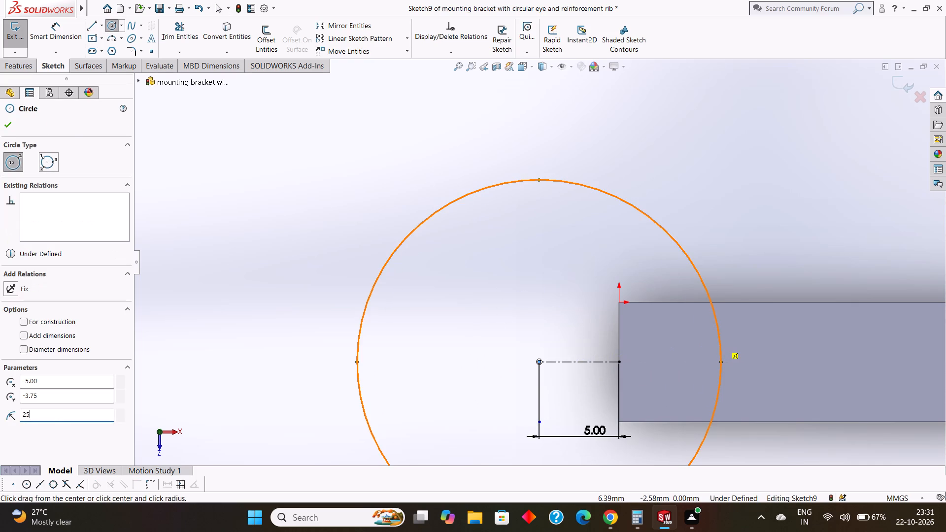
key("Return")
scroll(710, 340, "up", 3)
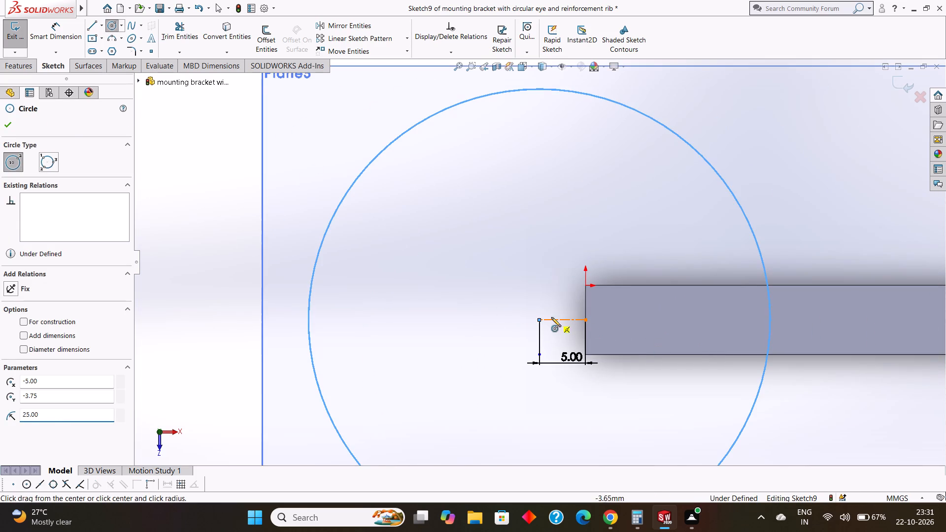
Draw a concentric inner circle of radius 12.5 mm at the same centre point.
left_click_drag(540, 320, 667, 365)
type("12.50")
key("Return")
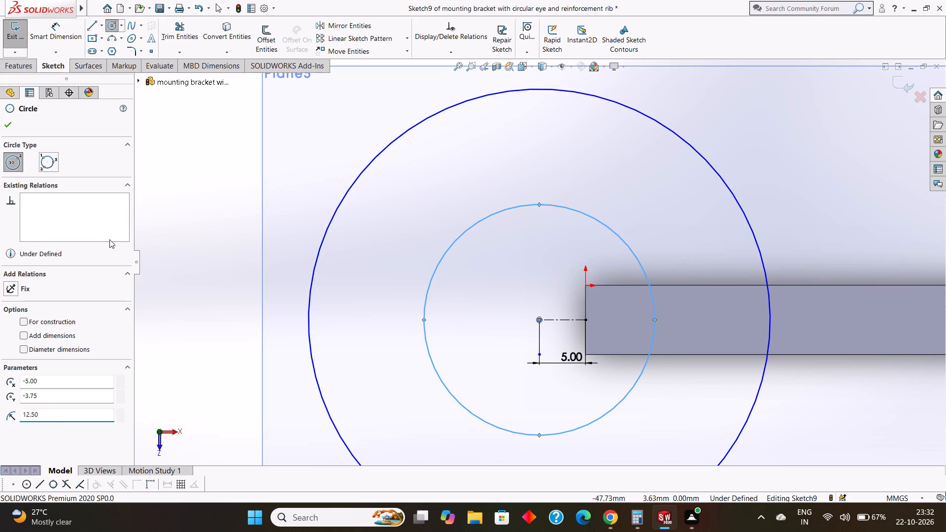
left_click(12, 126)
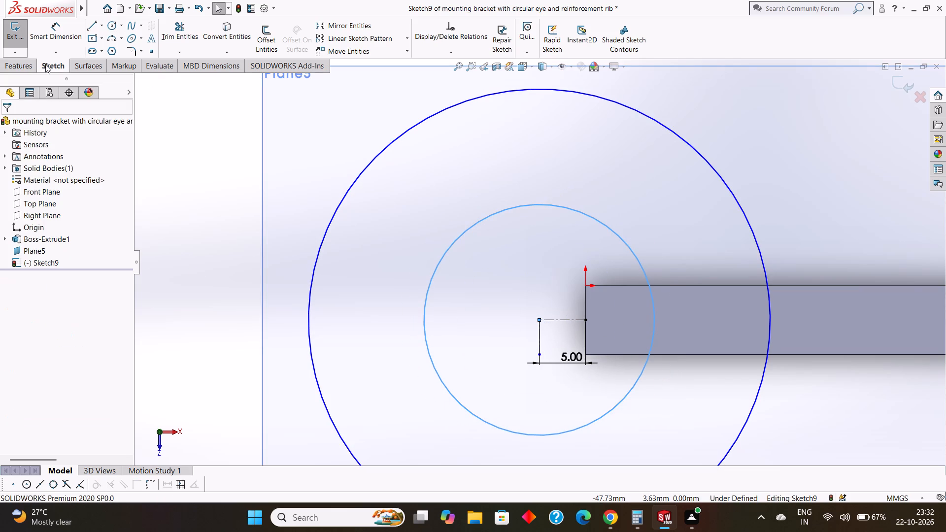
Dimension the inner circle's diameter as 25 mm, placing the dimension above the circles.
left_click(51, 32)
scroll(550, 189, "up", 4)
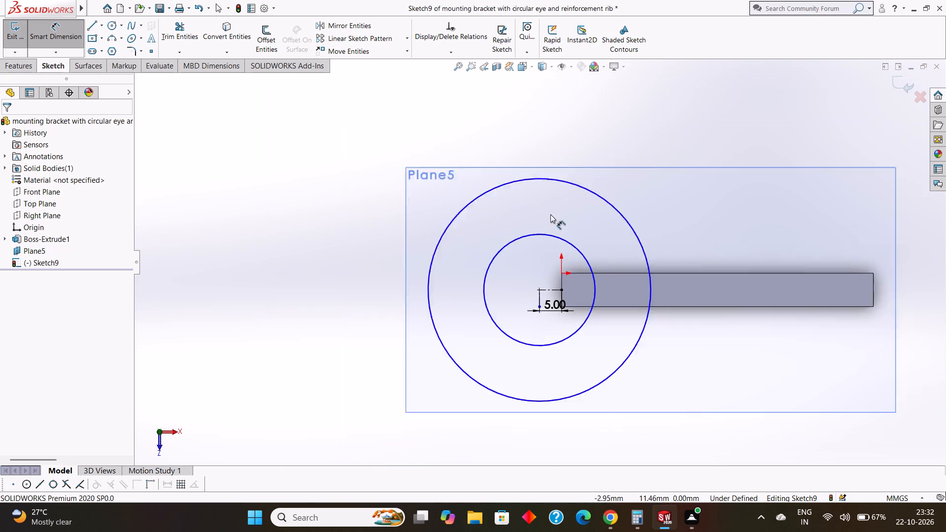
scroll(550, 214, "up", 1)
left_click(519, 242)
left_click(541, 101)
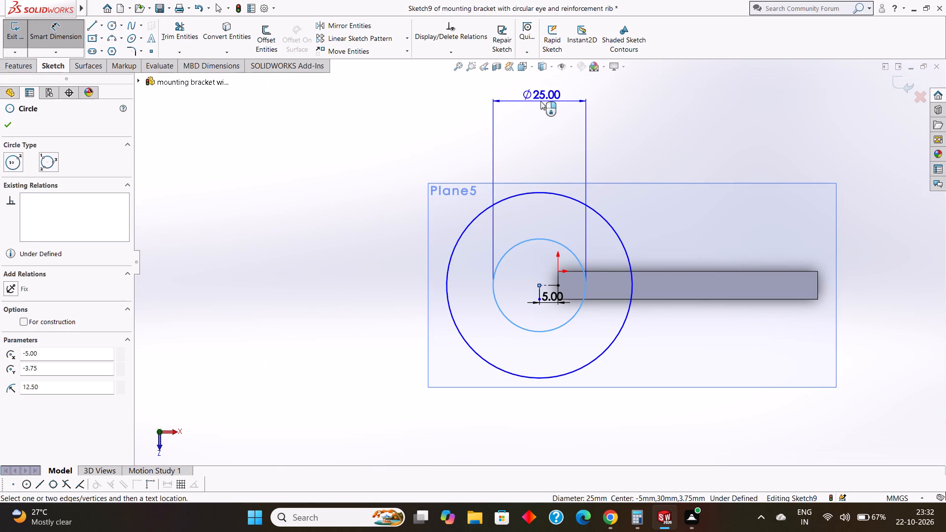
left_click(498, 90)
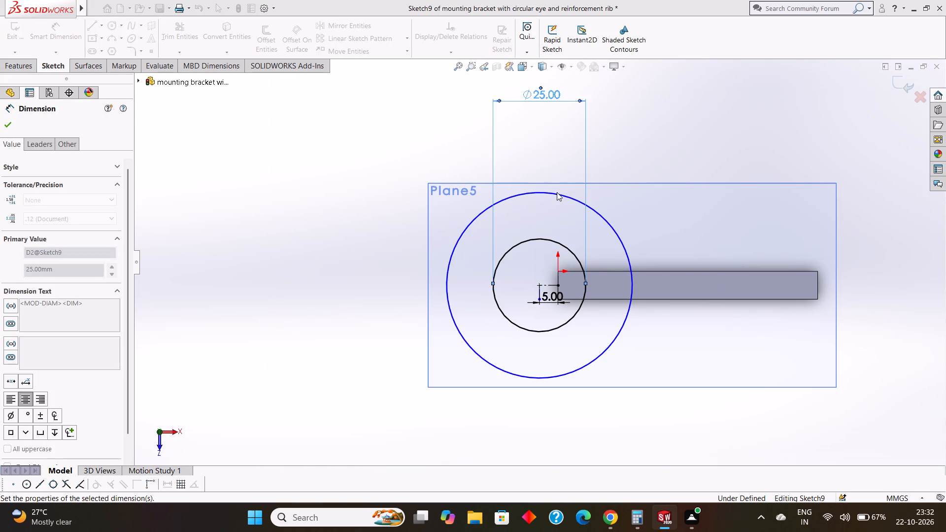
Dimension the outer circle's diameter as 50 mm, placing it above the inner circle's dimension.
left_click(557, 197)
scroll(546, 128, "up", 3)
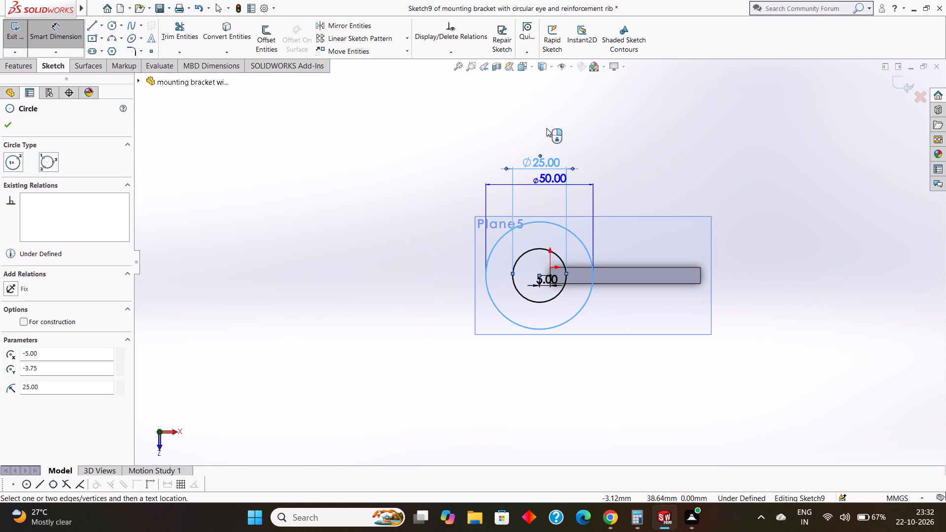
left_click(541, 121)
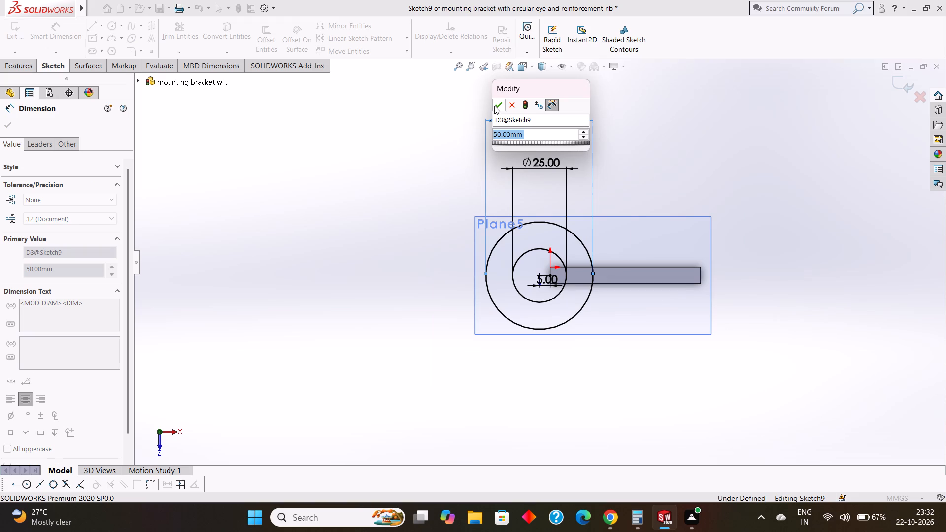
left_click(494, 106)
left_click(10, 122)
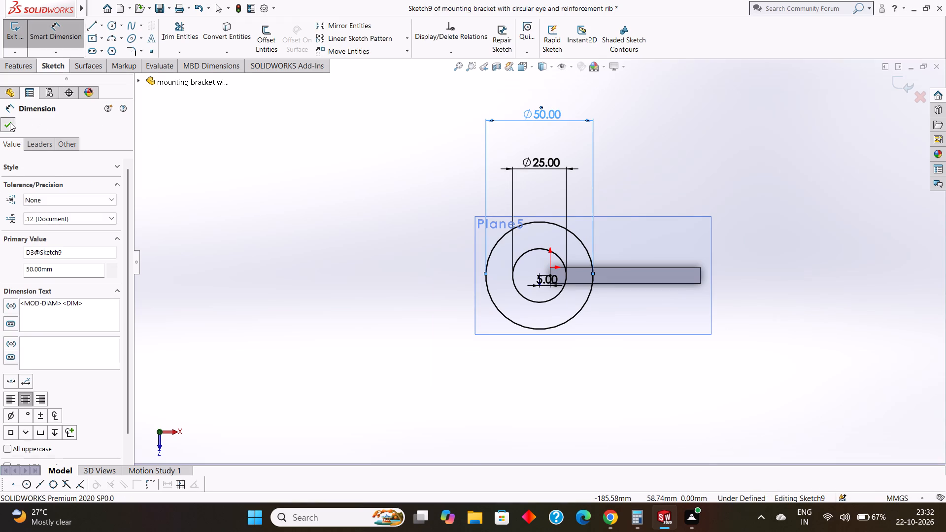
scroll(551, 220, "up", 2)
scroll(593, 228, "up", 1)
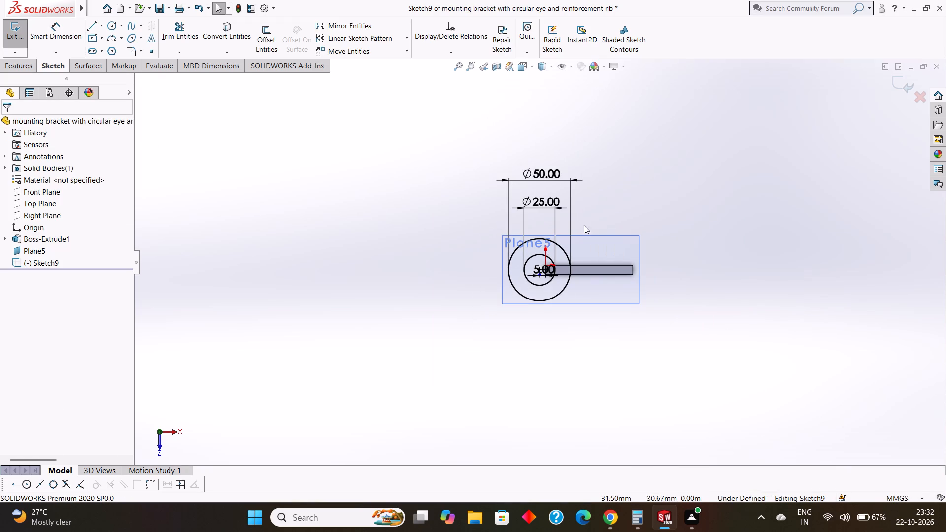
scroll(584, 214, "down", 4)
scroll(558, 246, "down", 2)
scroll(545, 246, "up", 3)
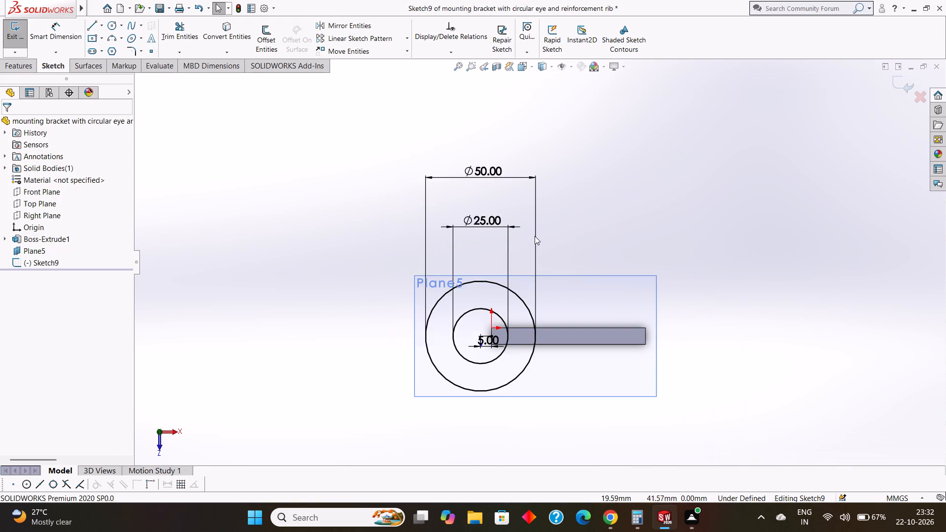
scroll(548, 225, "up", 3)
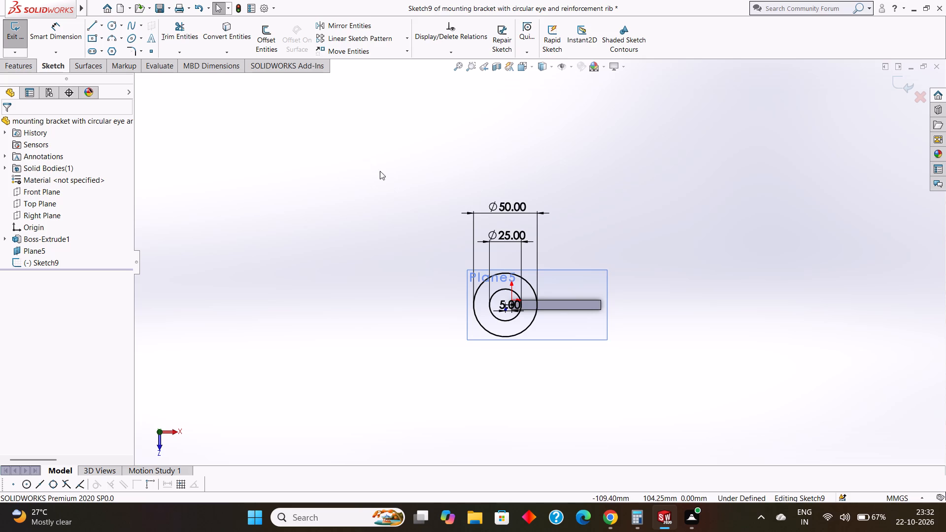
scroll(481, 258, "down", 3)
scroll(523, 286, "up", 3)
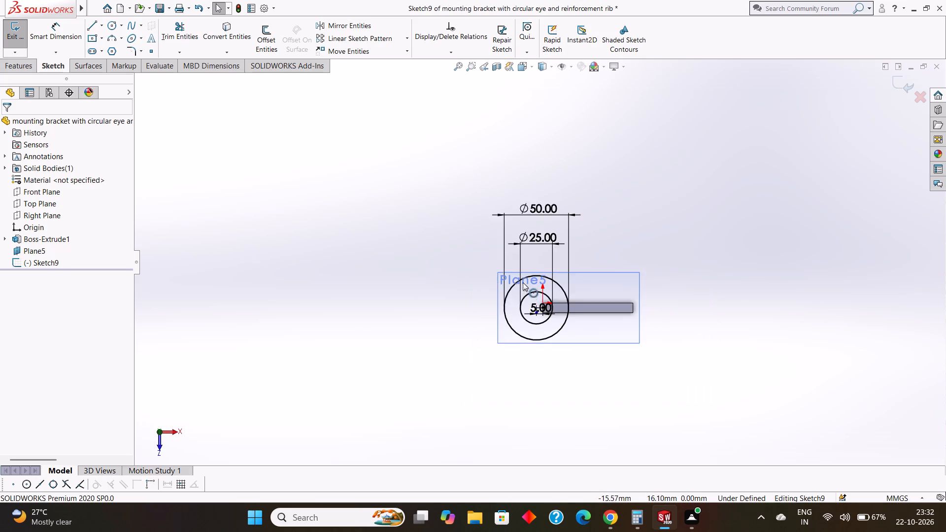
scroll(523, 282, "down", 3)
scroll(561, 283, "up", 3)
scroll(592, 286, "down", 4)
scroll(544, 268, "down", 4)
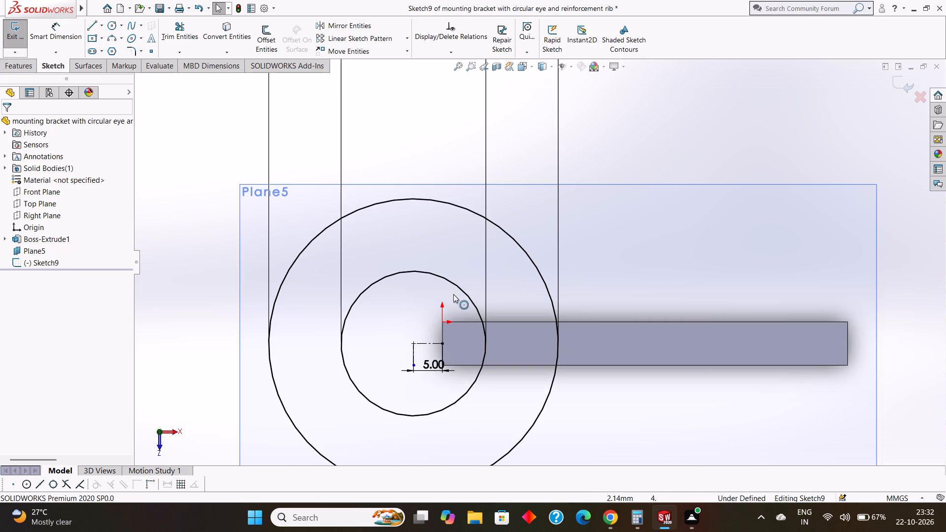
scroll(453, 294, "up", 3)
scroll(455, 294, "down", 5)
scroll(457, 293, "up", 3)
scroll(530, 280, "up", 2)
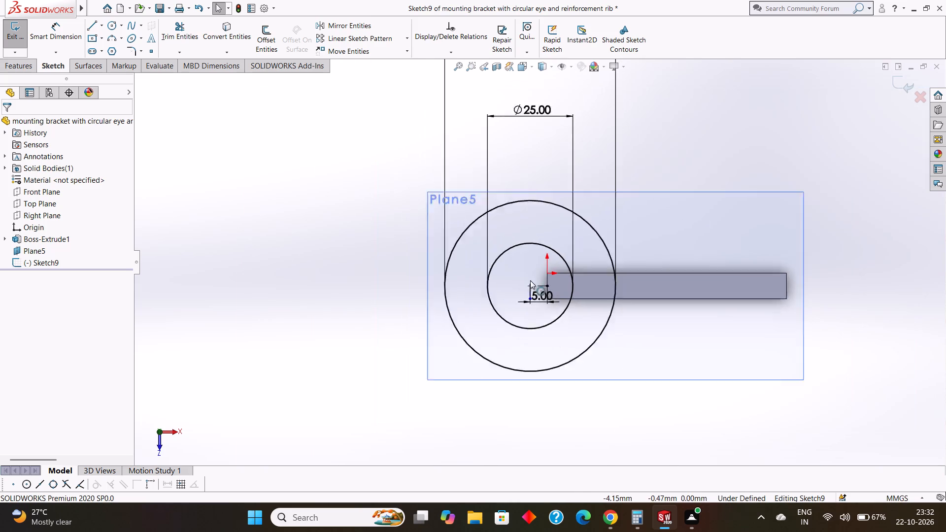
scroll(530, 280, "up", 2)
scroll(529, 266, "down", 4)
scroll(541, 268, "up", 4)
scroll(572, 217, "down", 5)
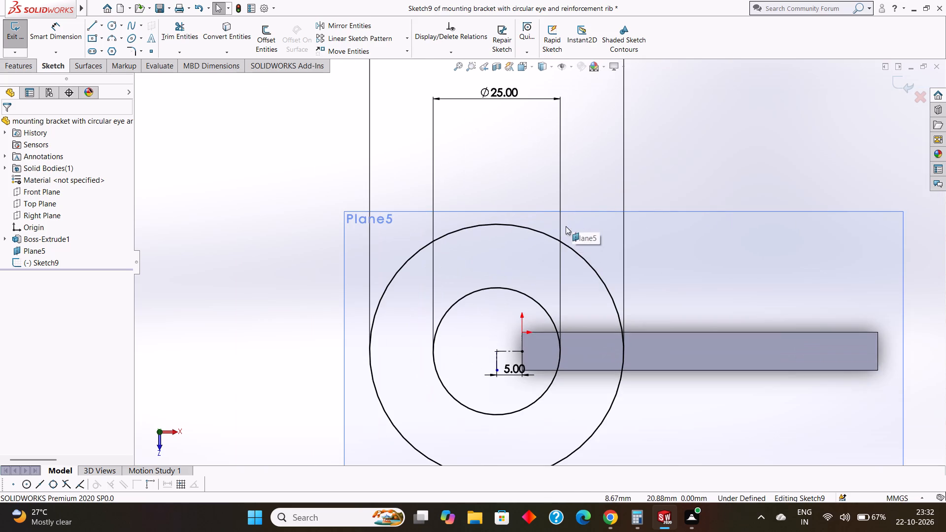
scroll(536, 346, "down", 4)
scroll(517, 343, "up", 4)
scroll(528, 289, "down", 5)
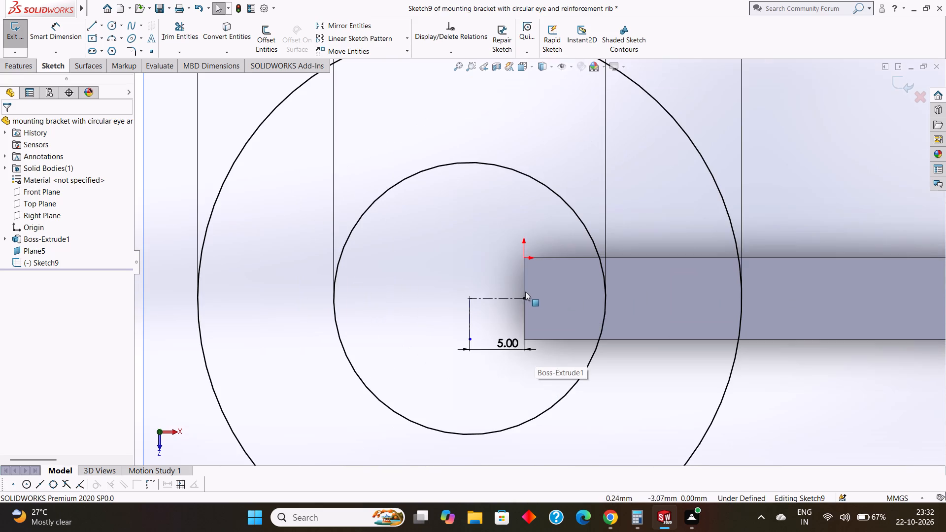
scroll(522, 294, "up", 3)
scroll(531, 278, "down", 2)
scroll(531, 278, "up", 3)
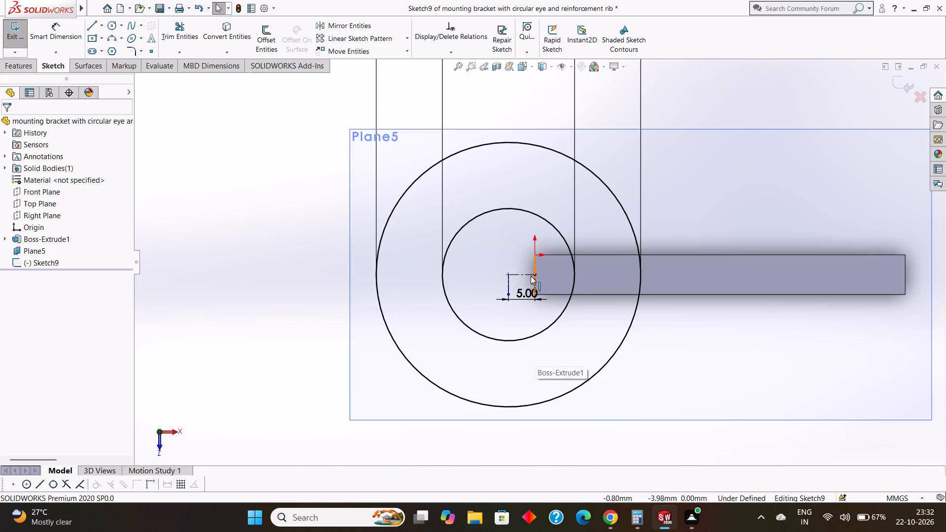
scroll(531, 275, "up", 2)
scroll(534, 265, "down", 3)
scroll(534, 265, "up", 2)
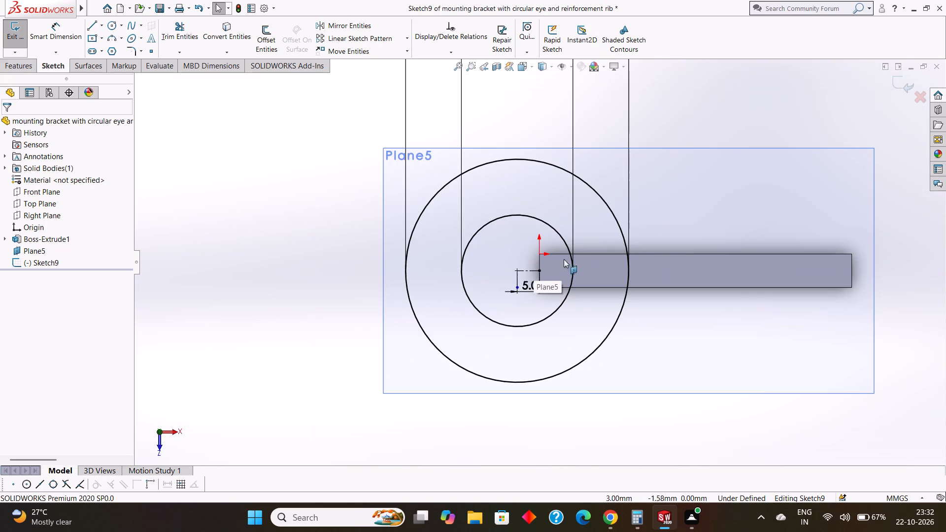
Draw a vertical centerline about 29 mm long from the circles' centre upward past the outer circle.
left_click(101, 29)
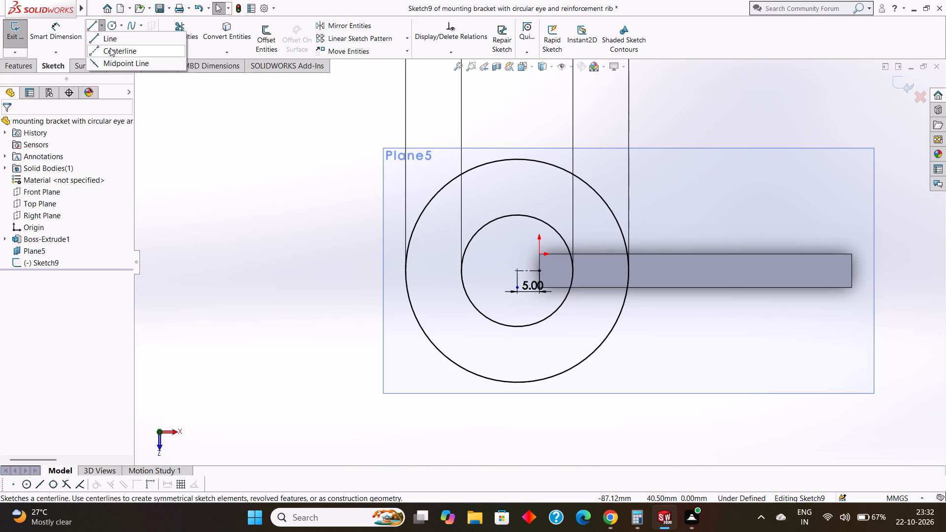
left_click(110, 49)
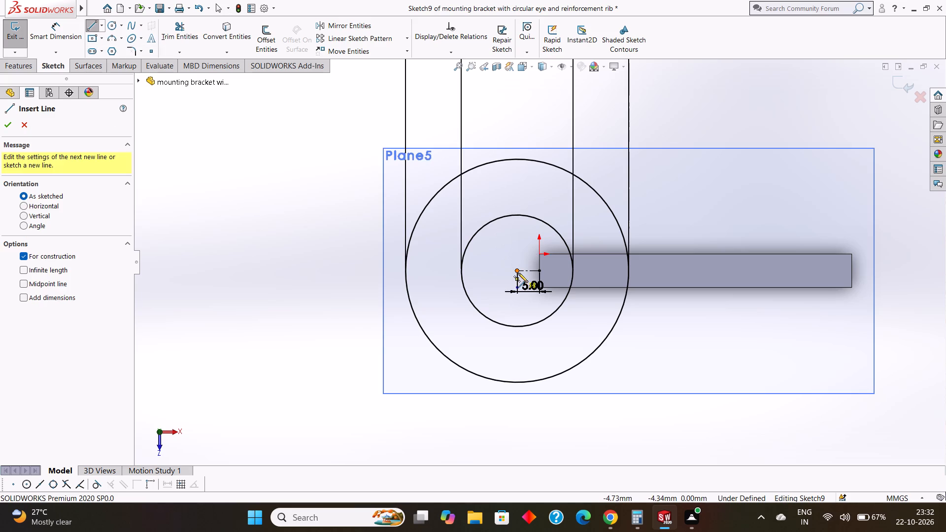
left_click(518, 273)
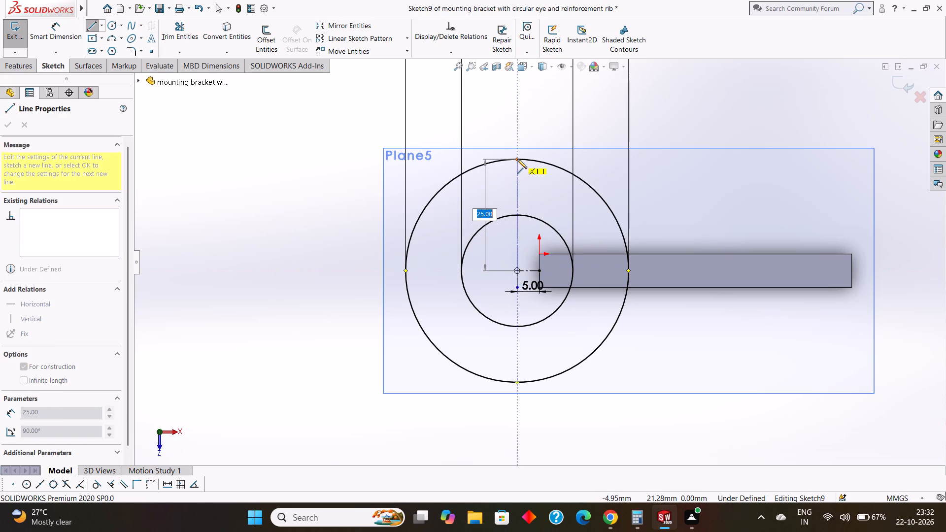
left_click(517, 141)
key("Escape")
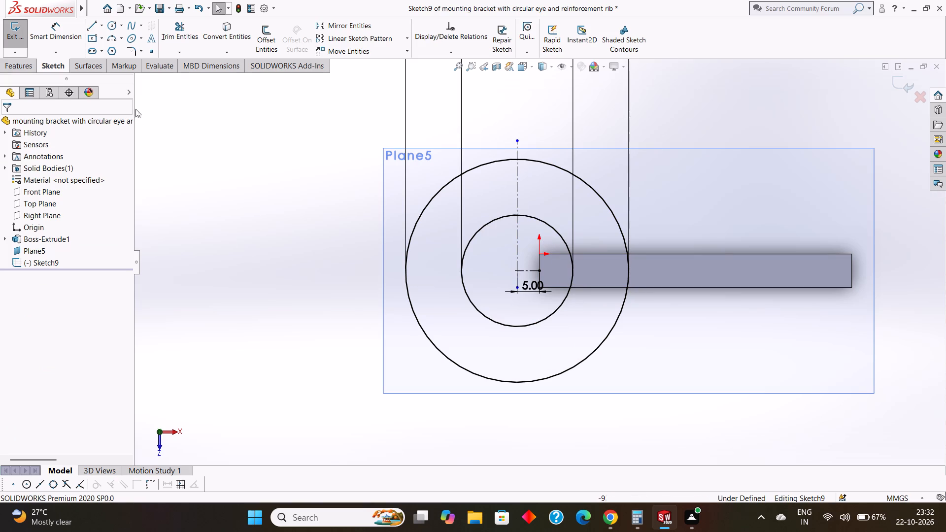
Draw a second vertical centerline about 28 mm long from the circles' centre downward past the outer circle.
left_click(101, 30)
left_click(110, 50)
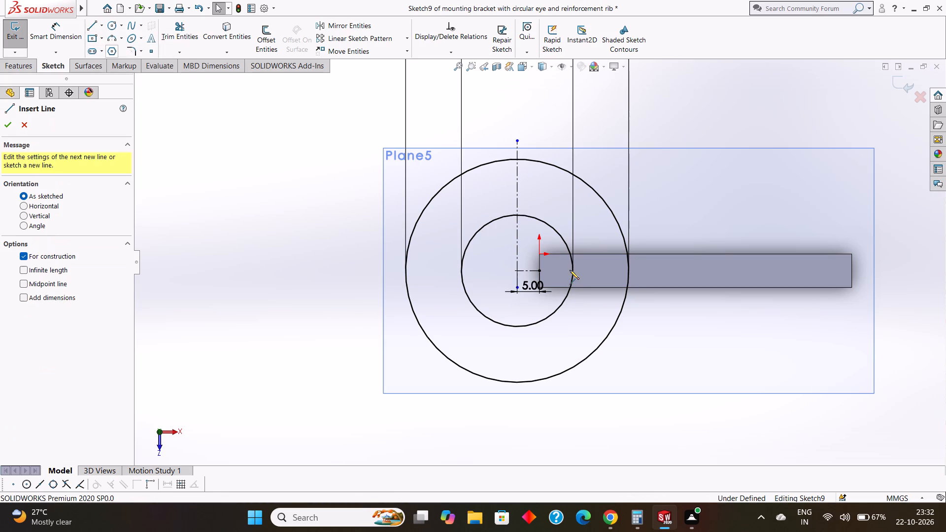
left_click(517, 272)
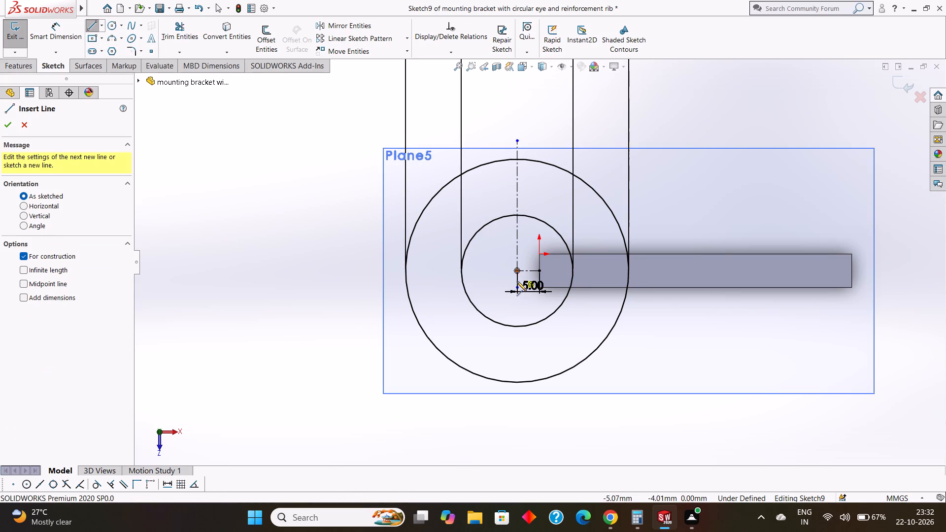
left_click(519, 398)
key("Escape")
key("Escape")
Offset the upper vertical centerline by 2.5 mm toward the plate.
left_click(518, 184)
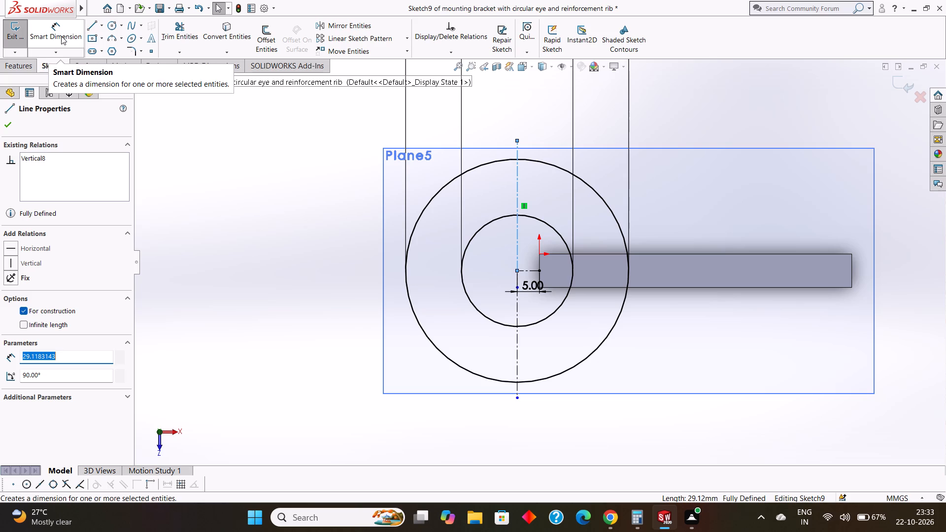
left_click(261, 33)
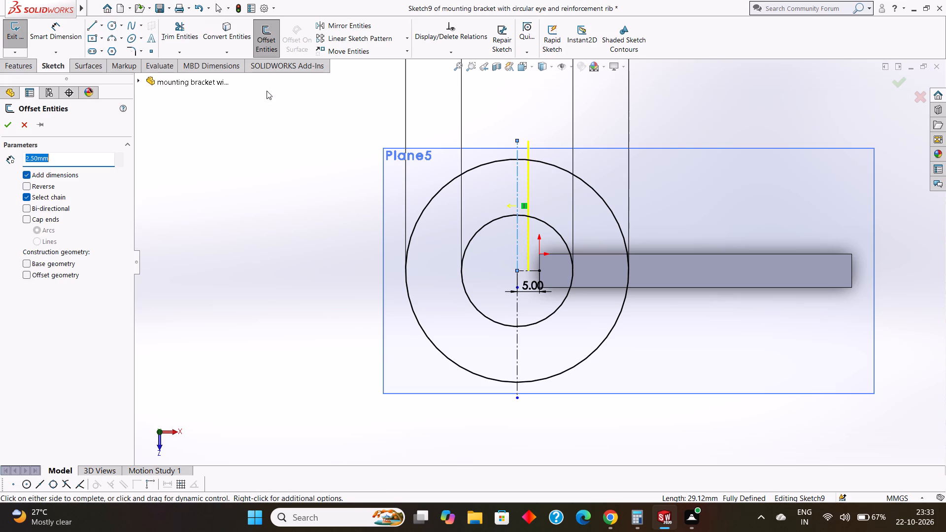
left_click(10, 124)
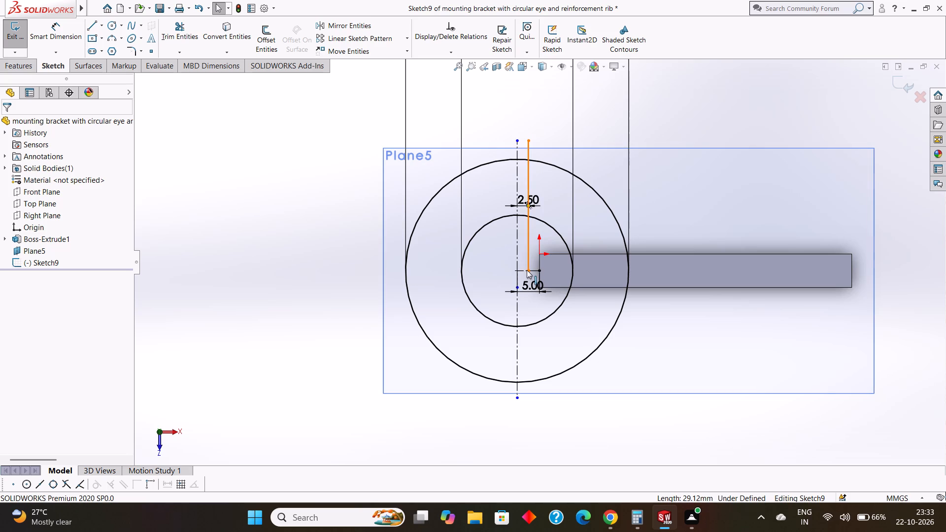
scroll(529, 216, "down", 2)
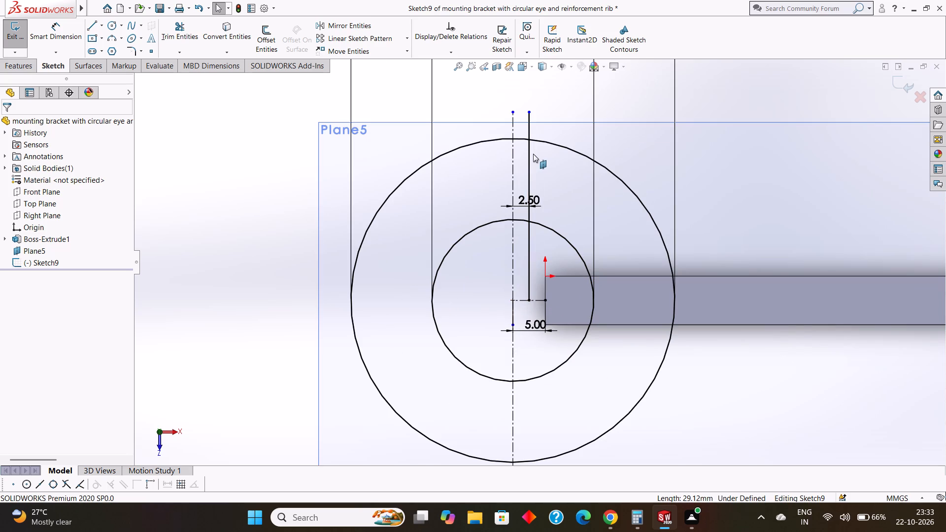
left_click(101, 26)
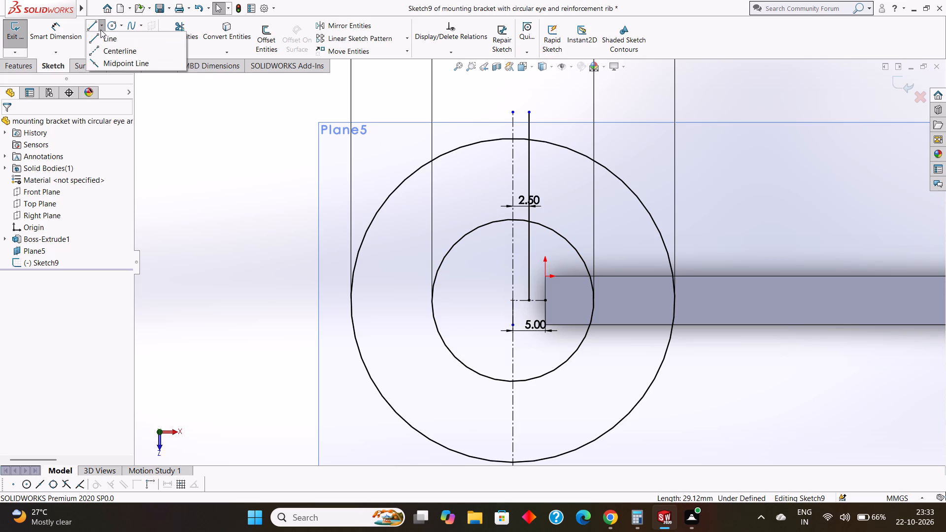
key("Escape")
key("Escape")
Trim the upper centerline and the offset line where they extend above the outer circle.
left_click(181, 23)
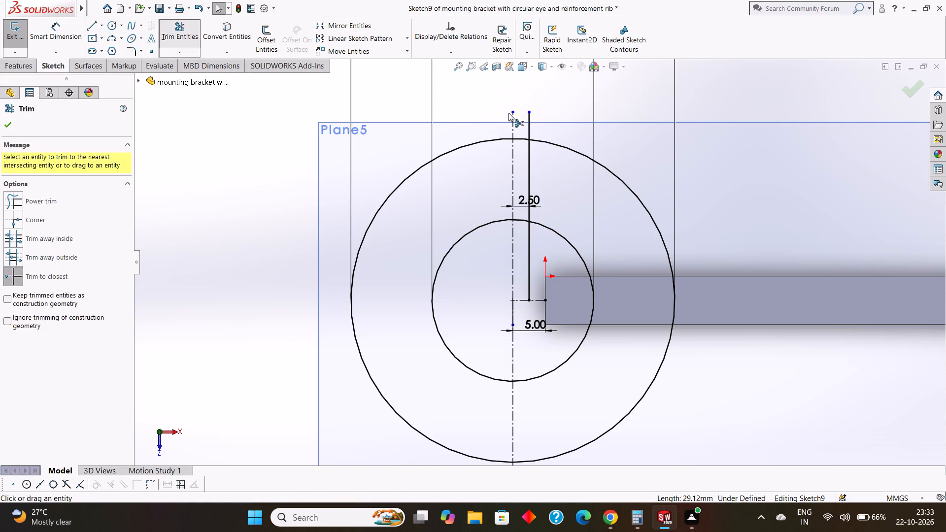
left_click(512, 132)
left_click(529, 128)
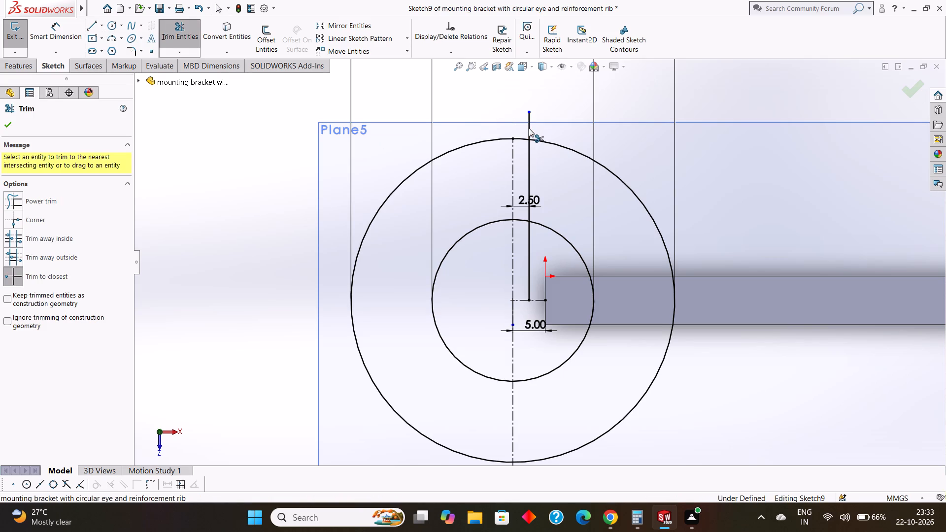
key("Escape")
Draw a 6.25 mm construction line straight down the offset line from its upper end on the outer circle.
left_click(101, 28)
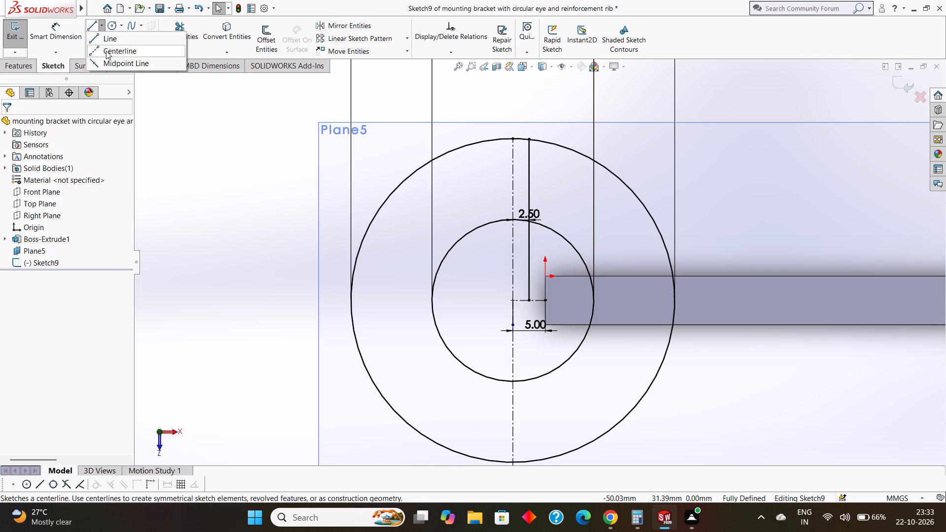
left_click(106, 51)
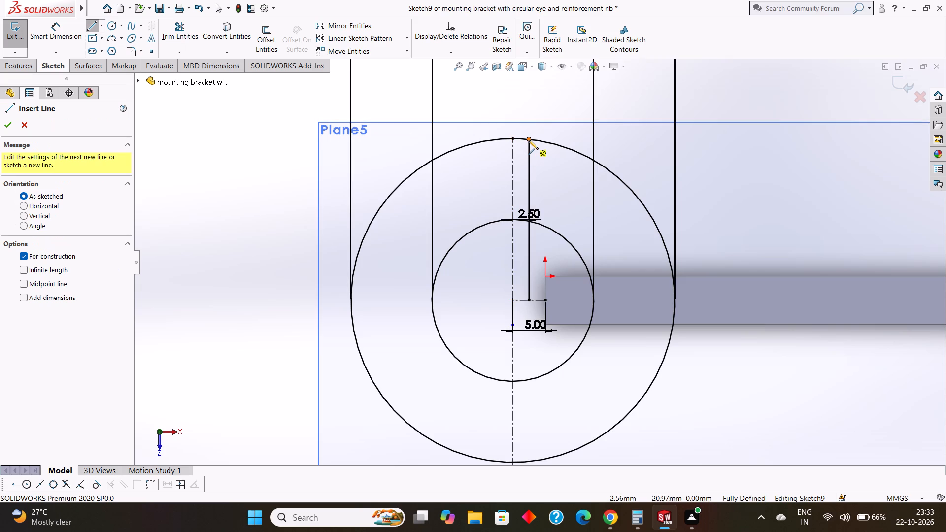
left_click(529, 140)
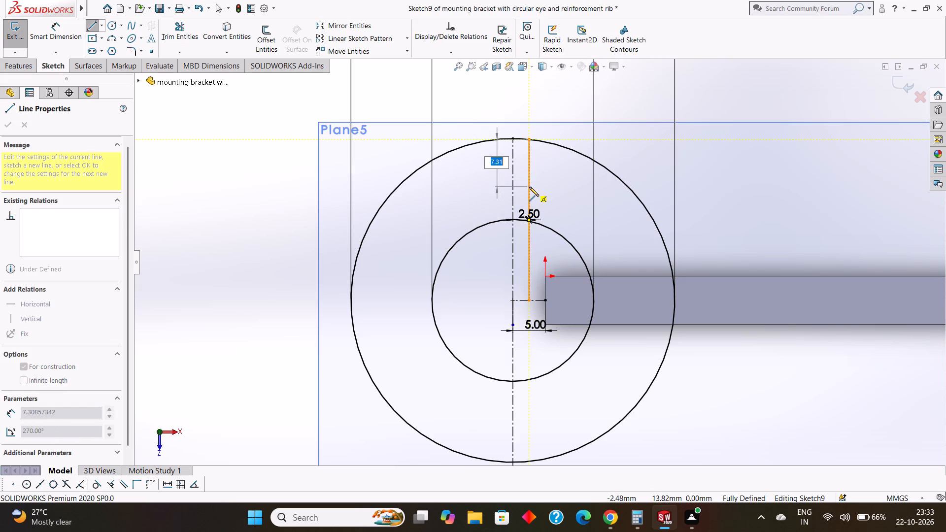
type("6.")
type("25")
key("Return")
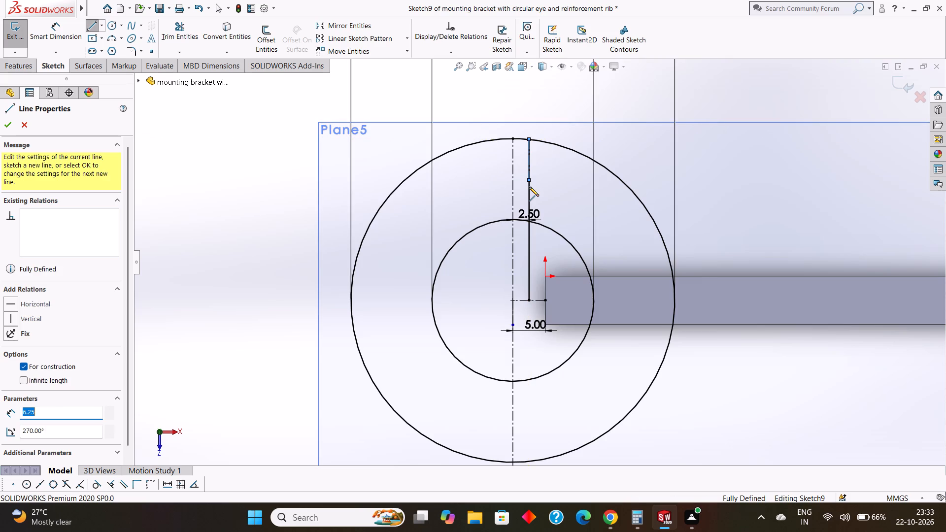
key("Escape")
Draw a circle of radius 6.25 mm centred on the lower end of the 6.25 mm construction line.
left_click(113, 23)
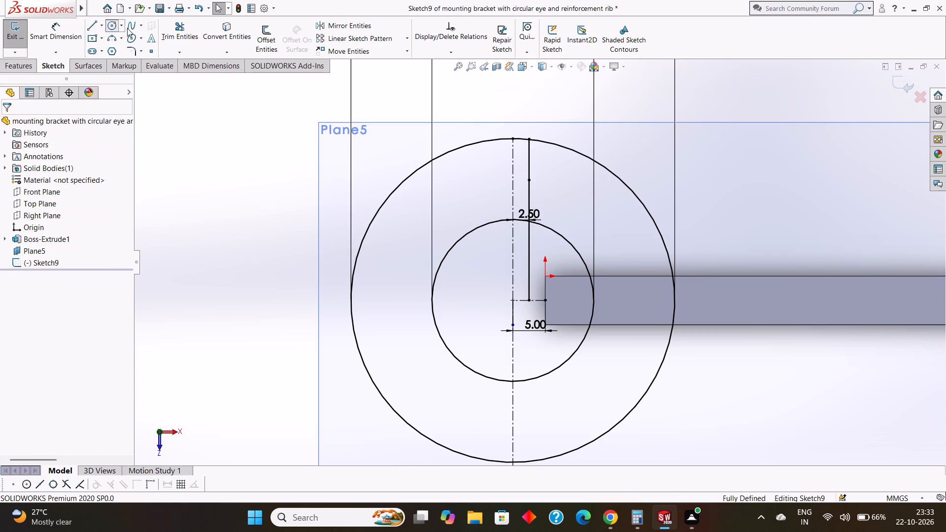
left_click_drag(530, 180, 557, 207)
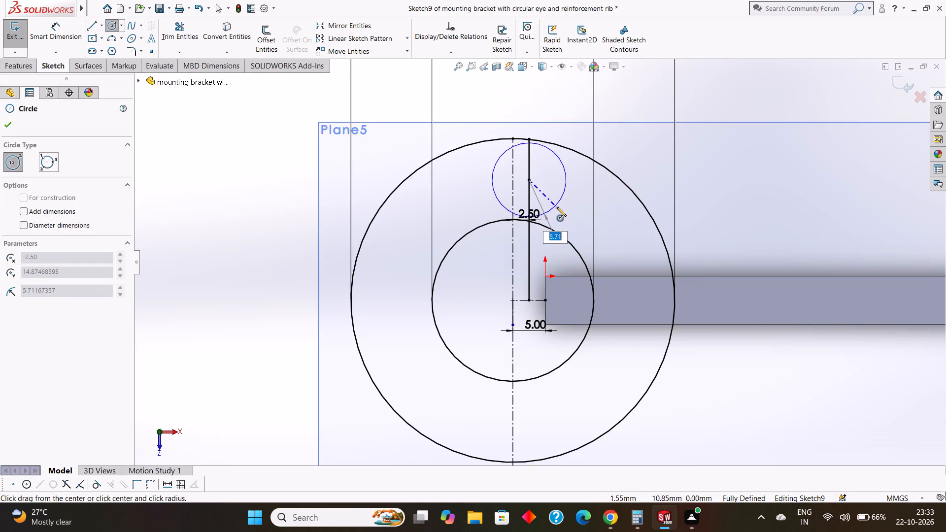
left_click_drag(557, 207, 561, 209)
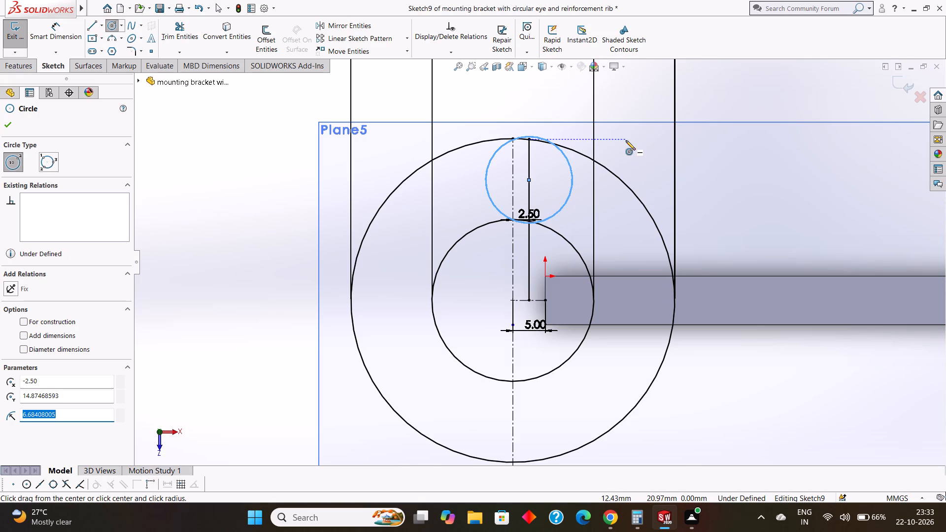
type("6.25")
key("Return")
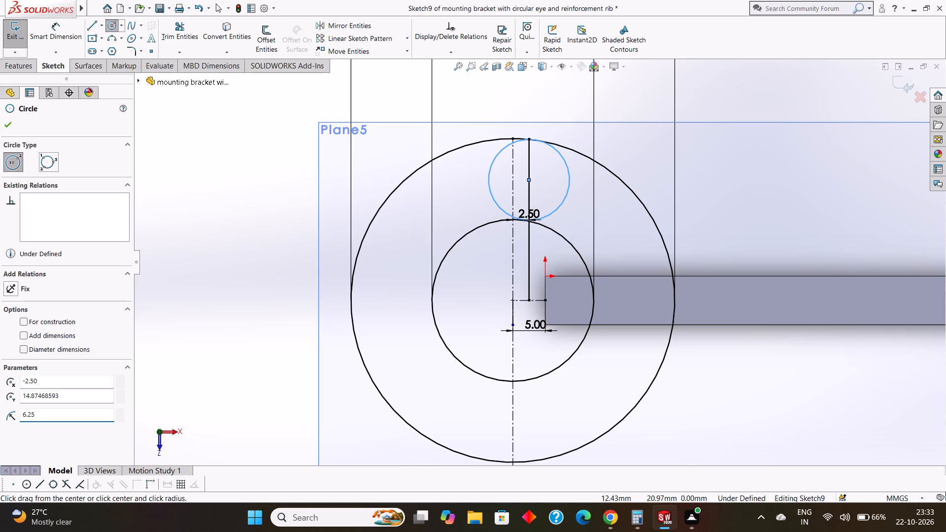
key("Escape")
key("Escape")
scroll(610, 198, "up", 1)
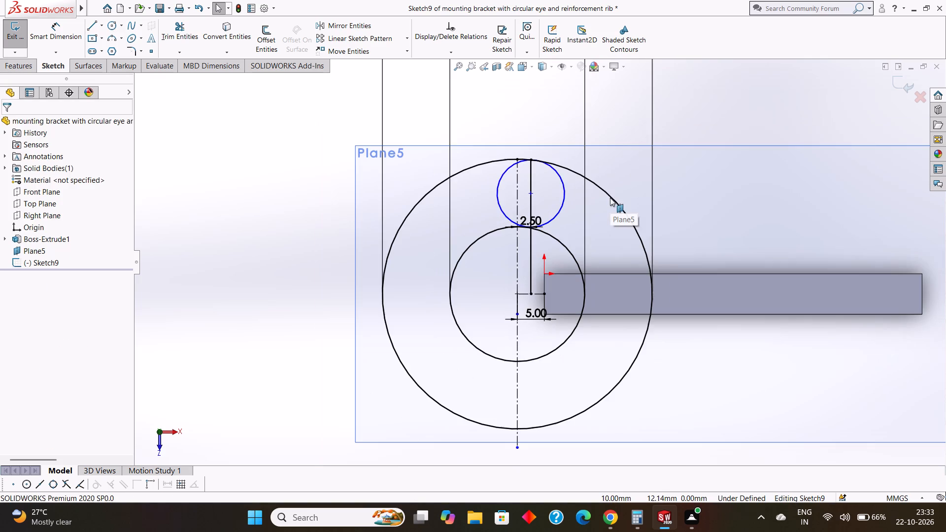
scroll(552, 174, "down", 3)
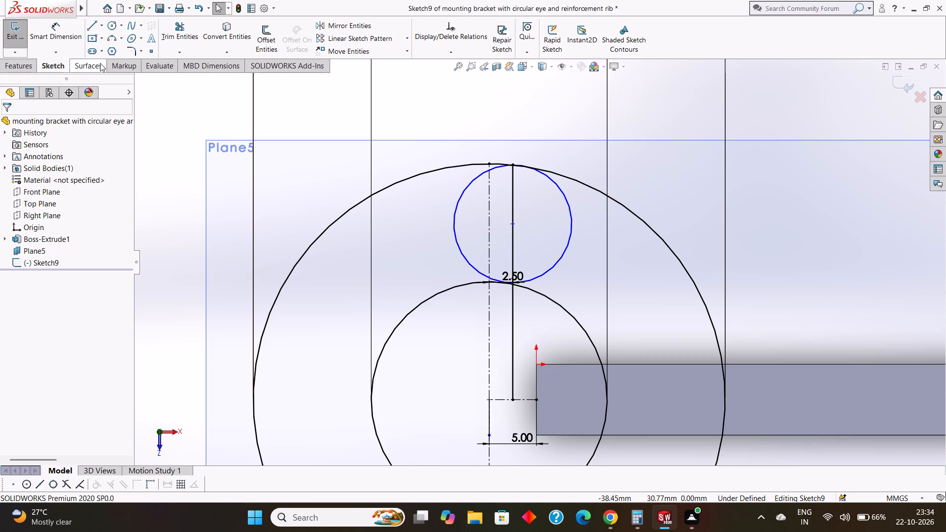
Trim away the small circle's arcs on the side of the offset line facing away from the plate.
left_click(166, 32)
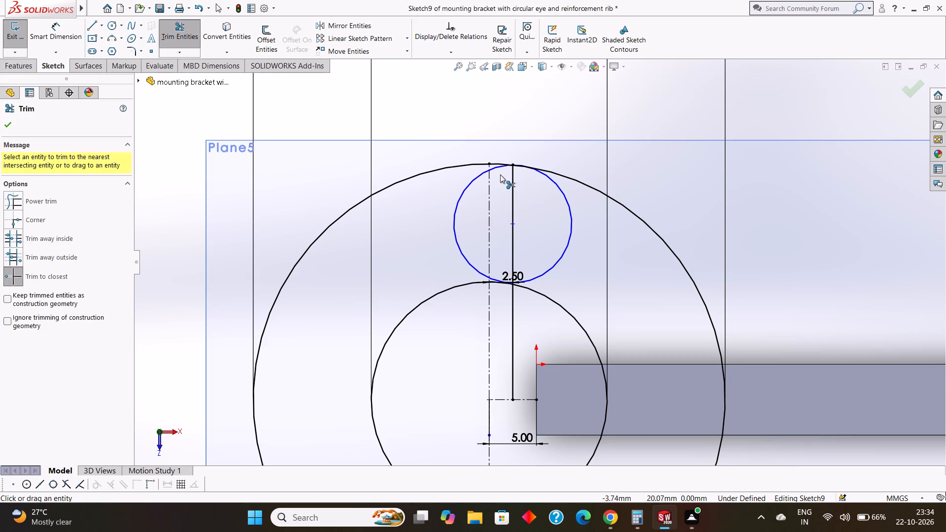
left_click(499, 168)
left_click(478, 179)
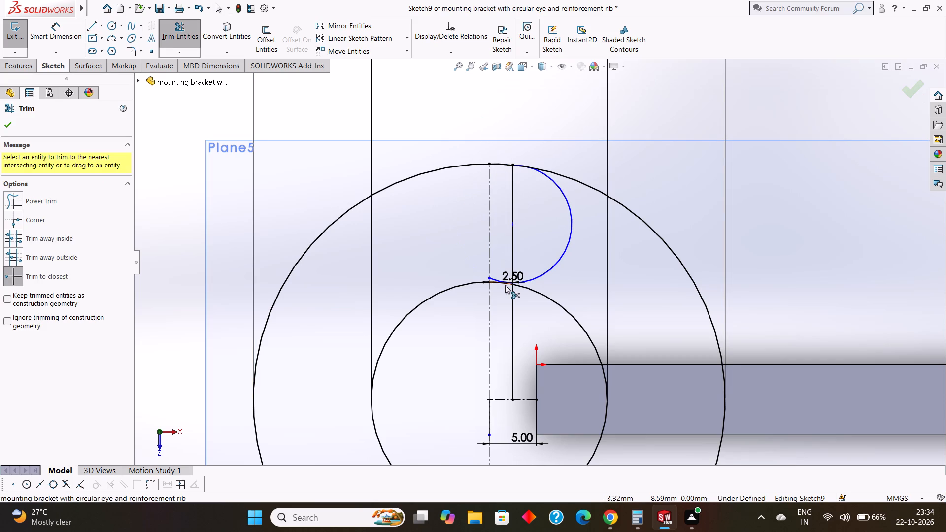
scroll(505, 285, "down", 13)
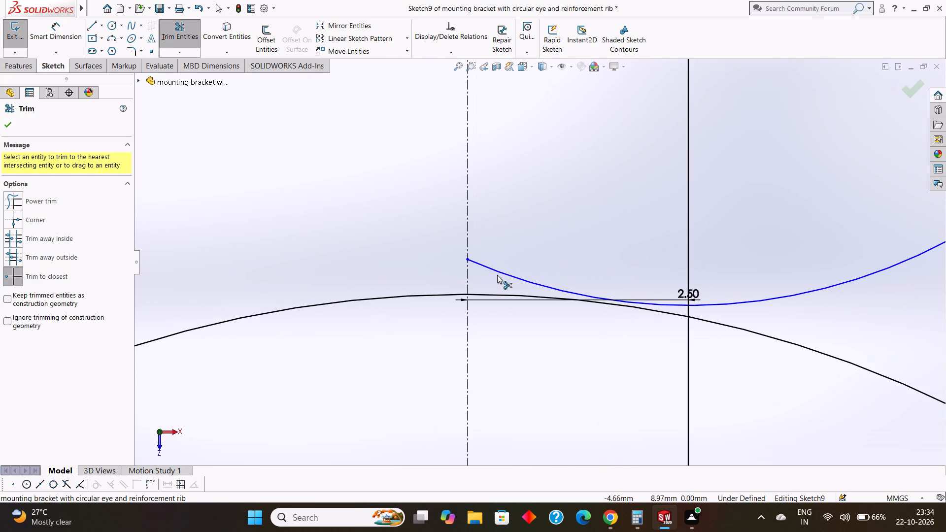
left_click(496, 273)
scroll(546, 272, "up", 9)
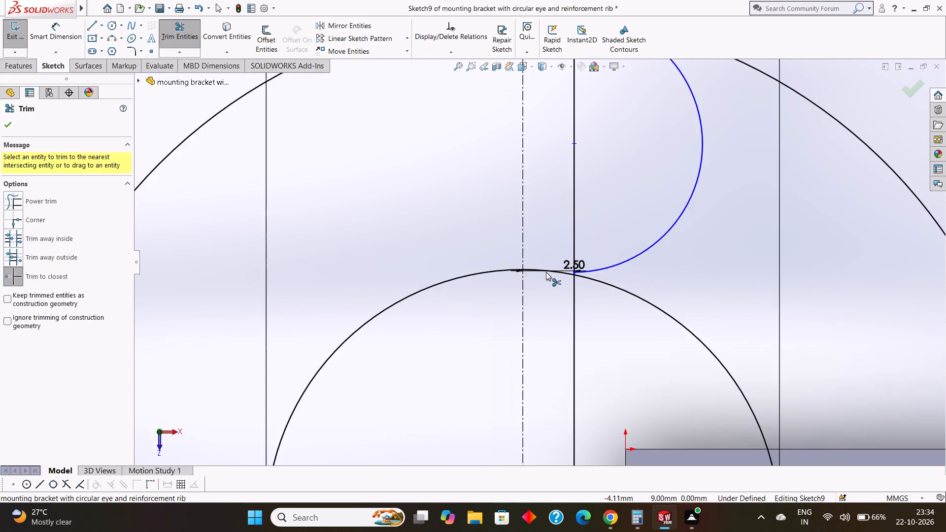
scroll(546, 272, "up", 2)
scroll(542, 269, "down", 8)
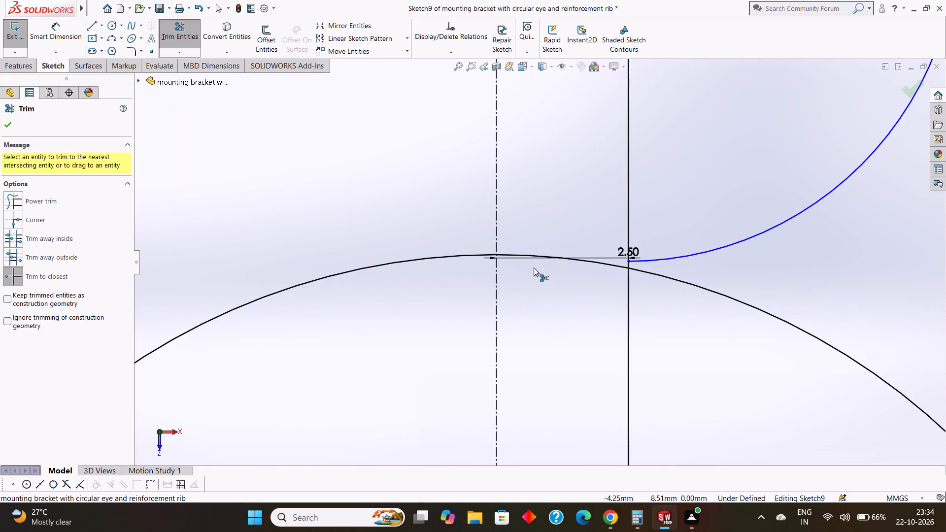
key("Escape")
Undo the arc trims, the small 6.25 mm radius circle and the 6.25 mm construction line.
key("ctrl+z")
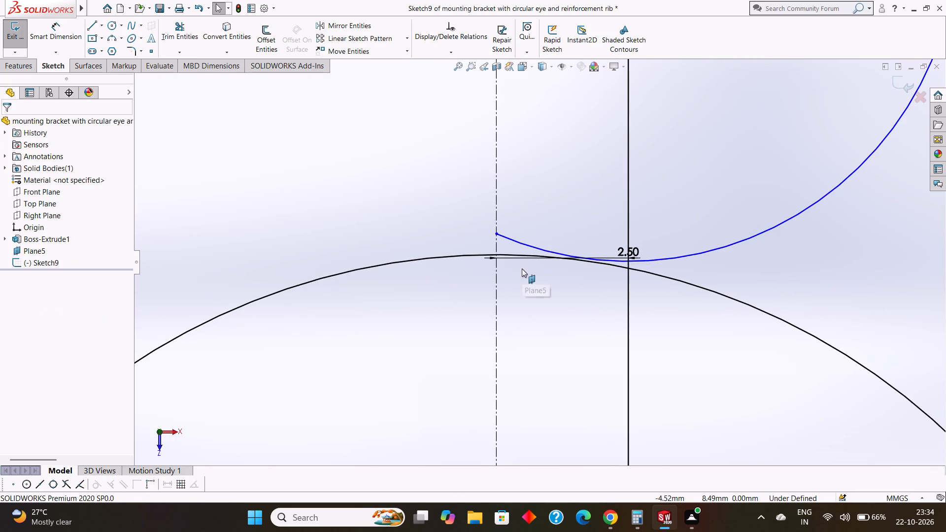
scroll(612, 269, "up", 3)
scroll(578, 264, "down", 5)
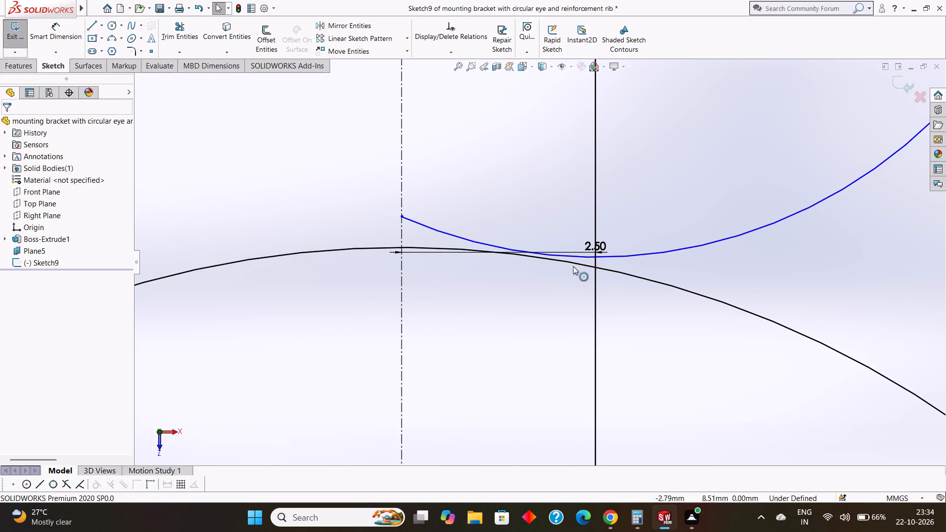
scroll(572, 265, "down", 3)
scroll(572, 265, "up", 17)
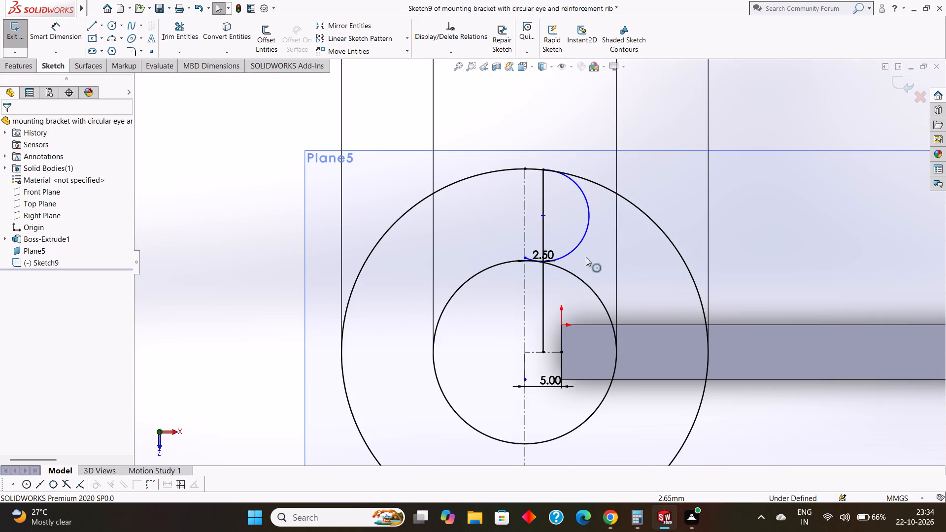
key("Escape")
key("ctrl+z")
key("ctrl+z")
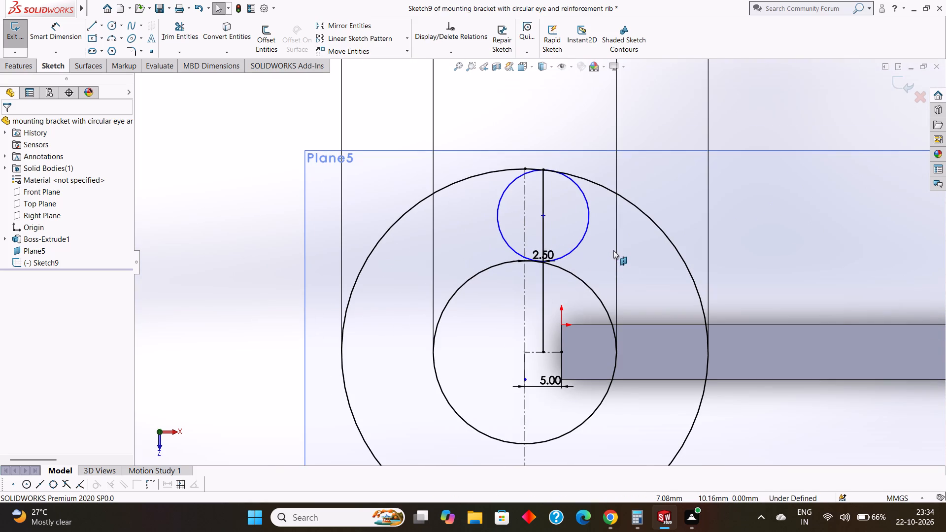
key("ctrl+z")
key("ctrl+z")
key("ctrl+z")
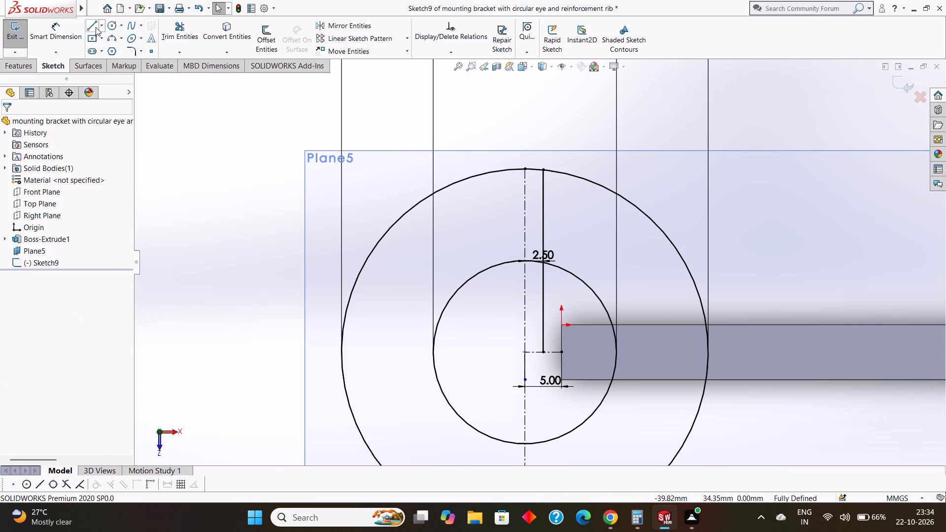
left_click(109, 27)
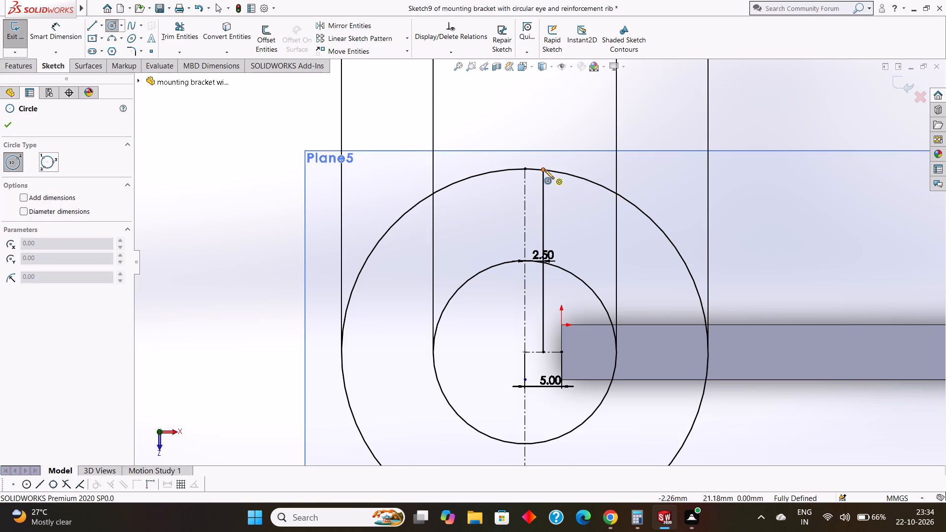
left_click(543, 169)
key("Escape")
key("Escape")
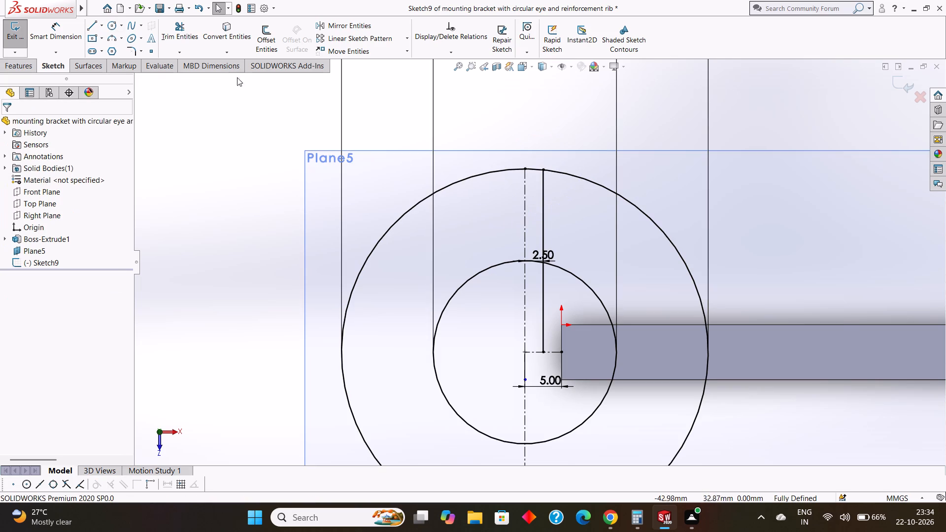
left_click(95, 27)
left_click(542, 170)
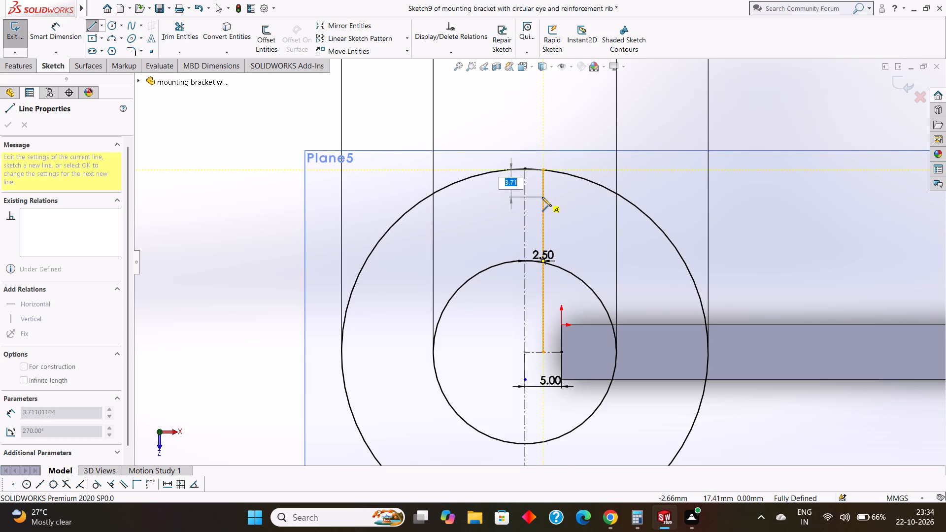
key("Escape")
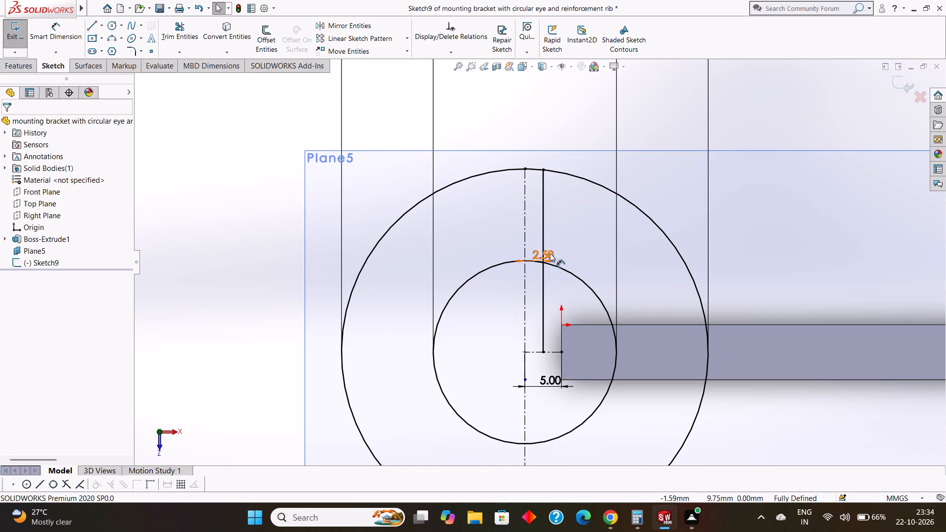
Trim the part of the 2.5 mm offset line that lies inside the inner eye circle.
scroll(549, 253, "down", 8)
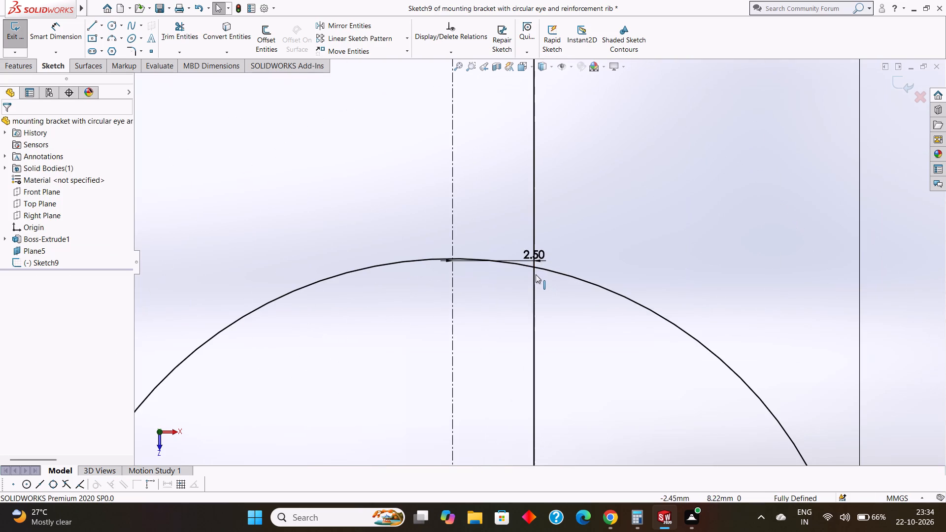
left_click(175, 38)
left_click(534, 312)
scroll(534, 312, "up", 3)
key("Escape")
key("Escape")
key("Escape")
scroll(597, 323, "up", 3)
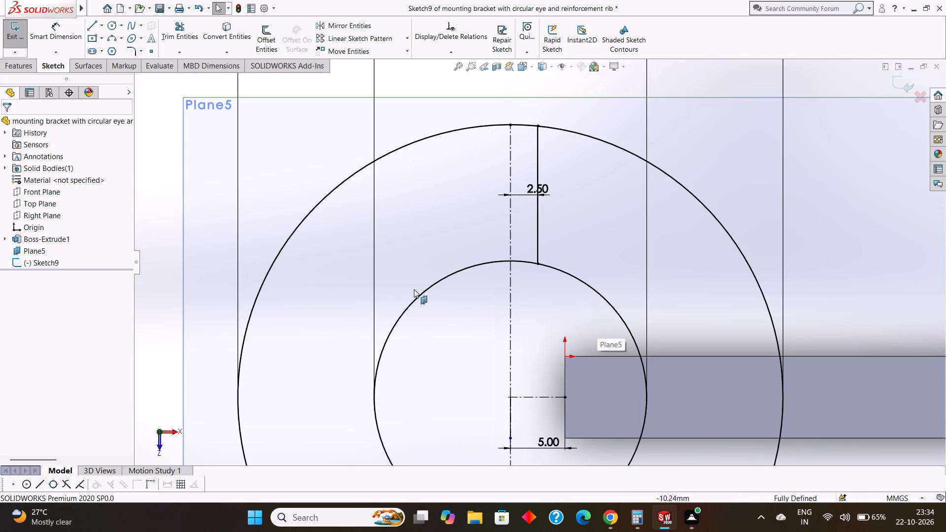
Draw a vertical line about 12 mm long from the offset line's lower end down to the horizontal centerline.
left_click(94, 24)
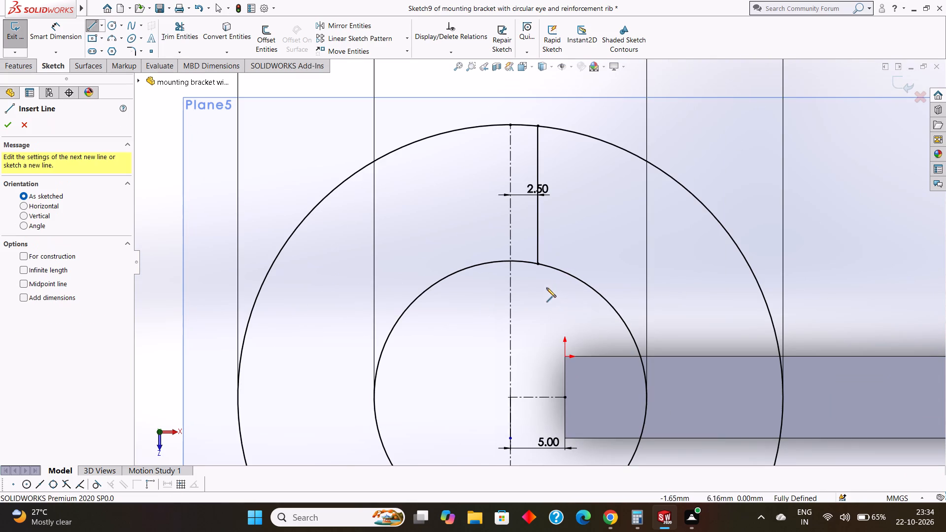
left_click(539, 262)
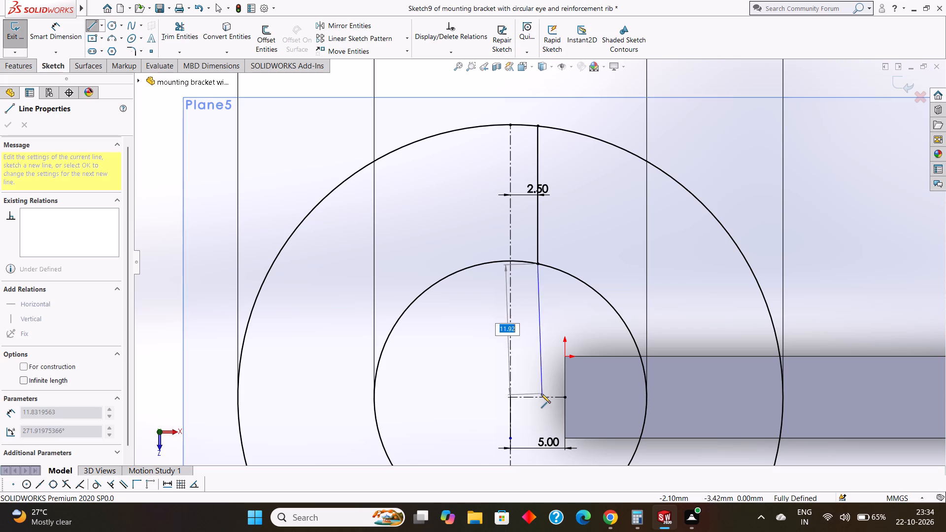
left_click(539, 396)
key("Escape")
key("Escape")
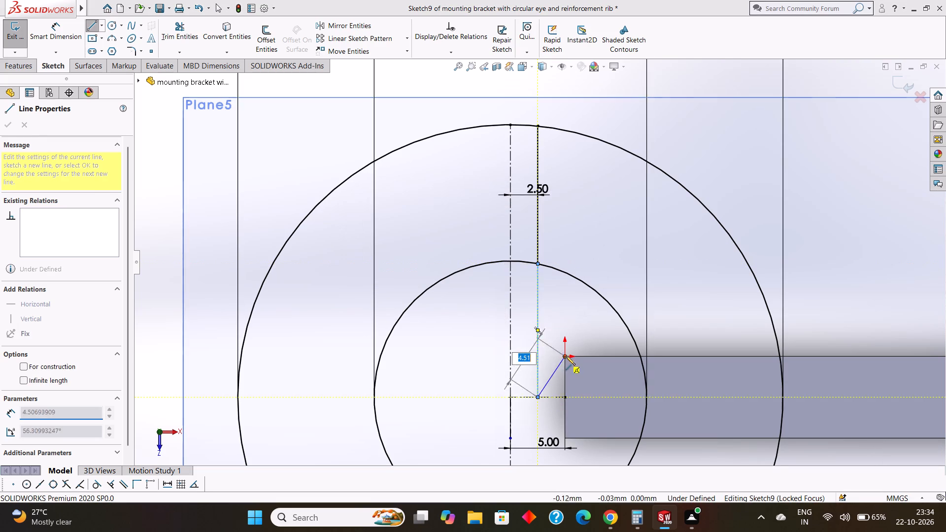
key("Escape")
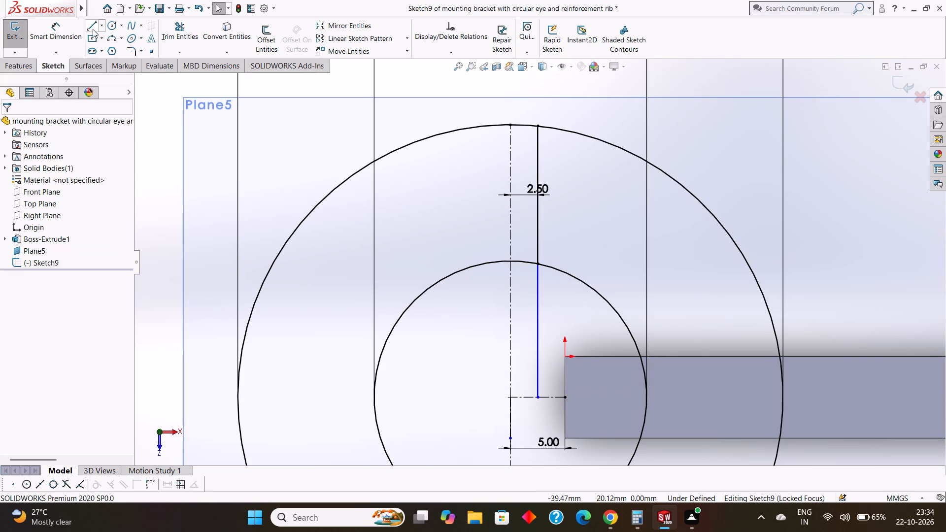
Trim away the offset line segment between the inner and outer eye circles.
left_click(90, 26)
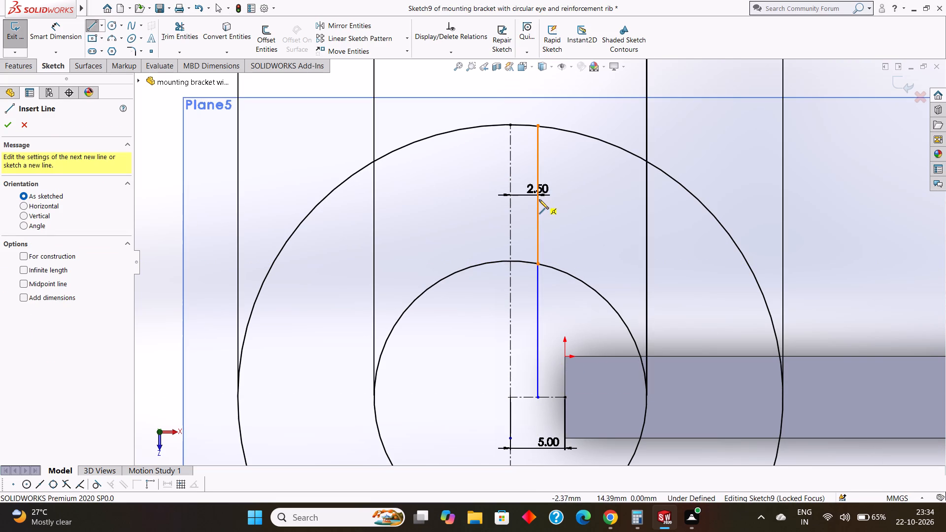
key("Escape")
scroll(542, 190, "down", 2)
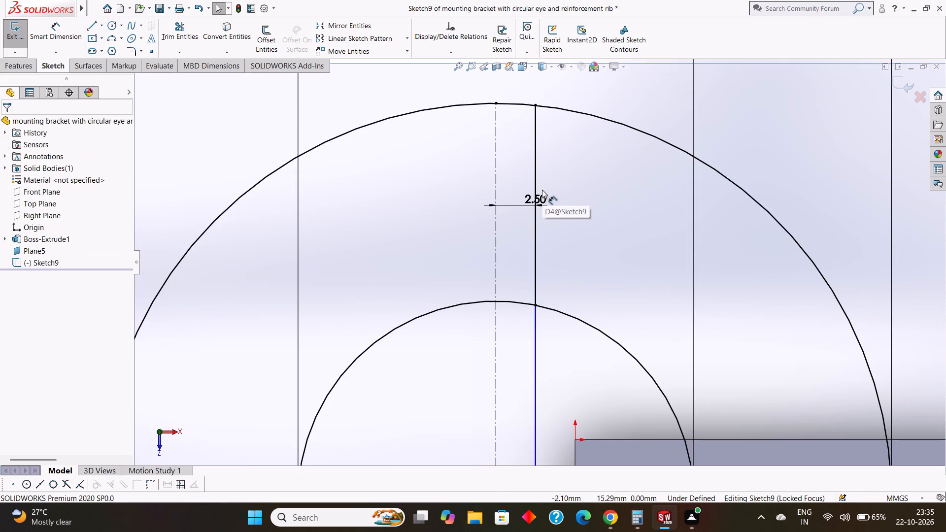
key("Escape")
left_click(181, 18)
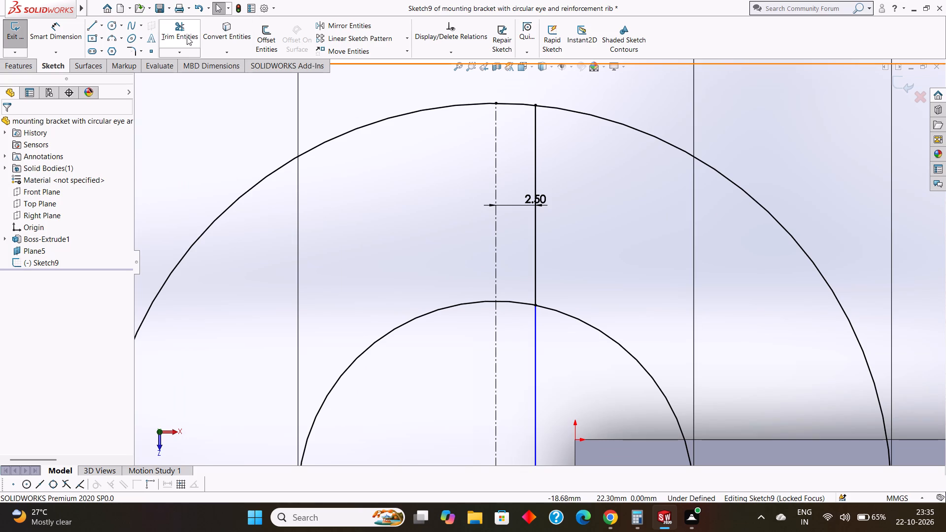
left_click(187, 36)
left_click(537, 234)
key("Escape")
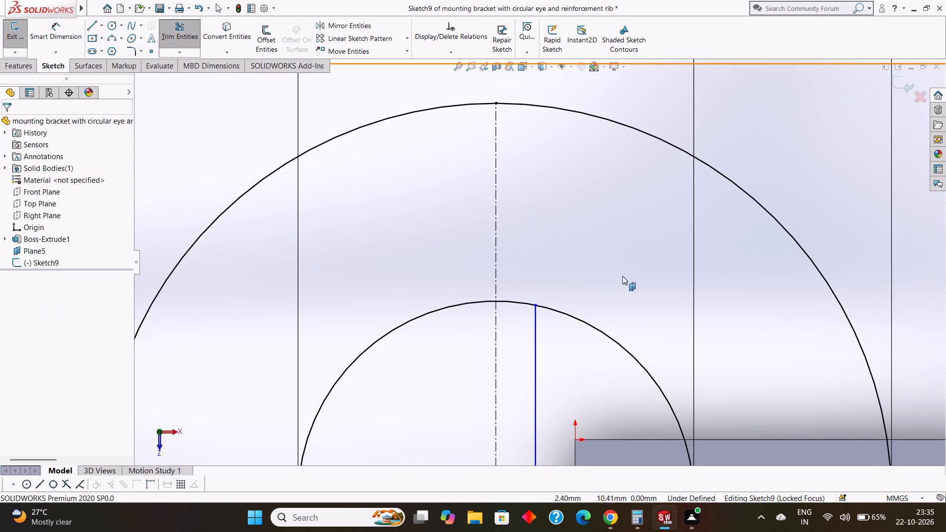
Draw a vertical line from the remaining line's upper end on the inner circle up to the outer circle.
left_click(86, 24)
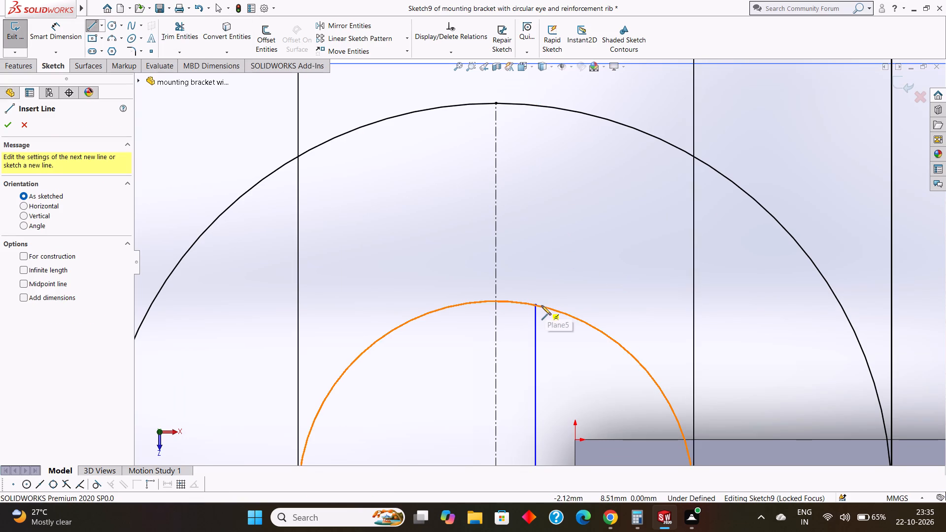
left_click(536, 305)
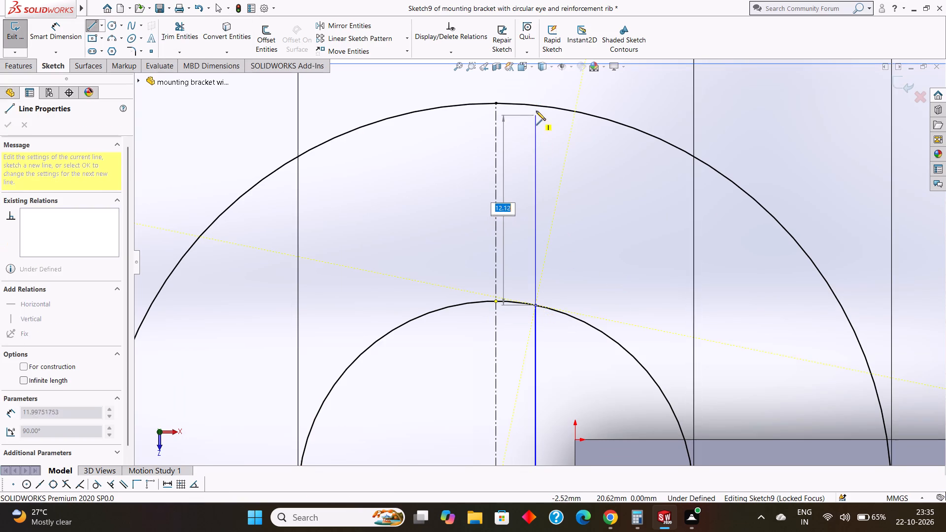
left_click(538, 106)
key("Escape")
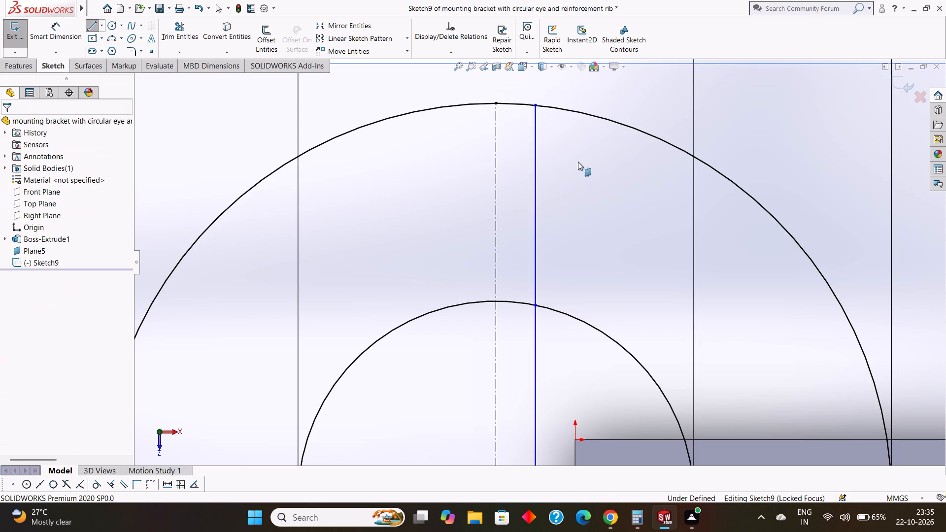
key("Escape")
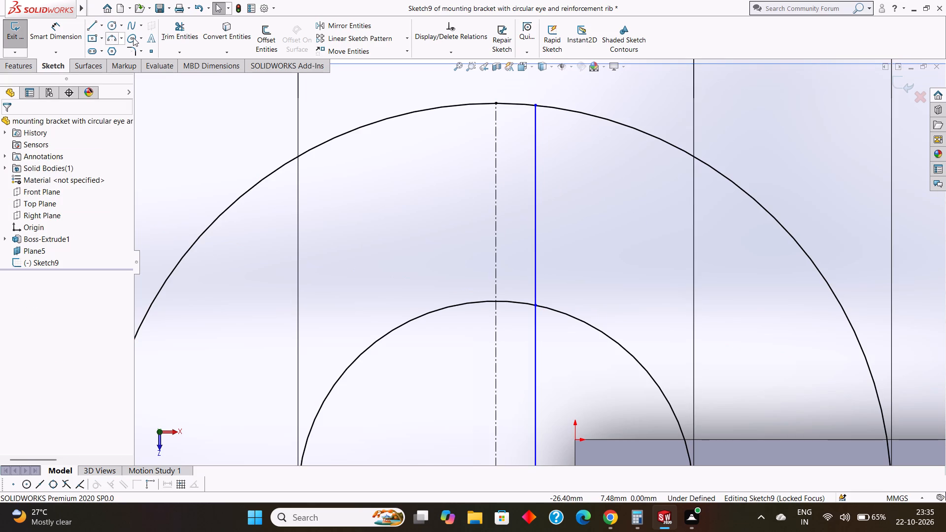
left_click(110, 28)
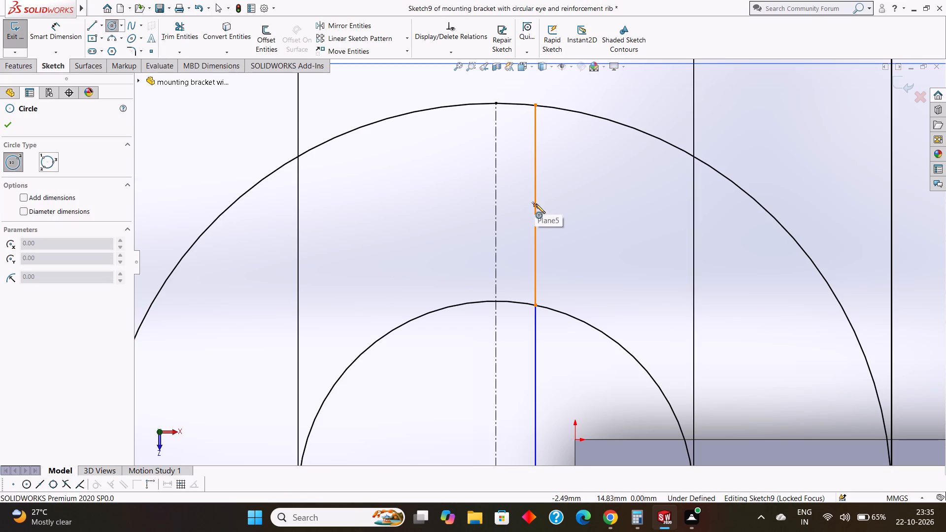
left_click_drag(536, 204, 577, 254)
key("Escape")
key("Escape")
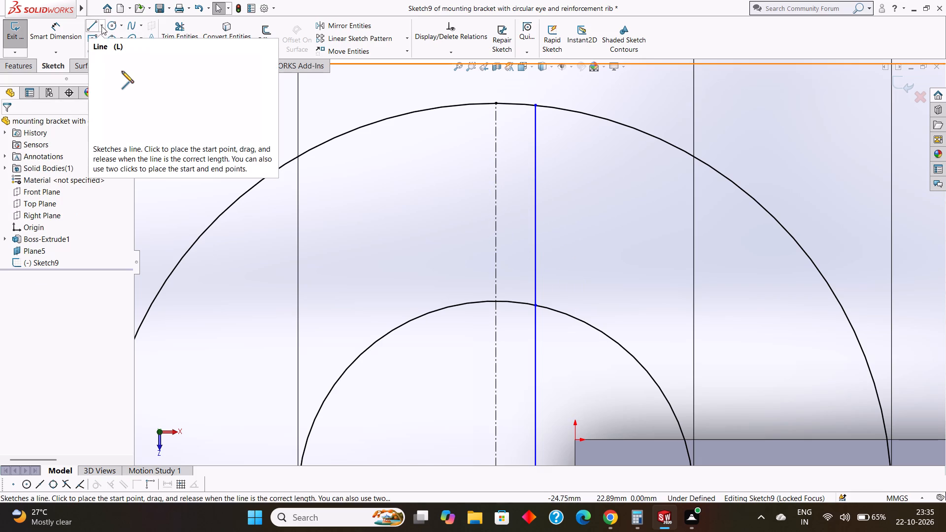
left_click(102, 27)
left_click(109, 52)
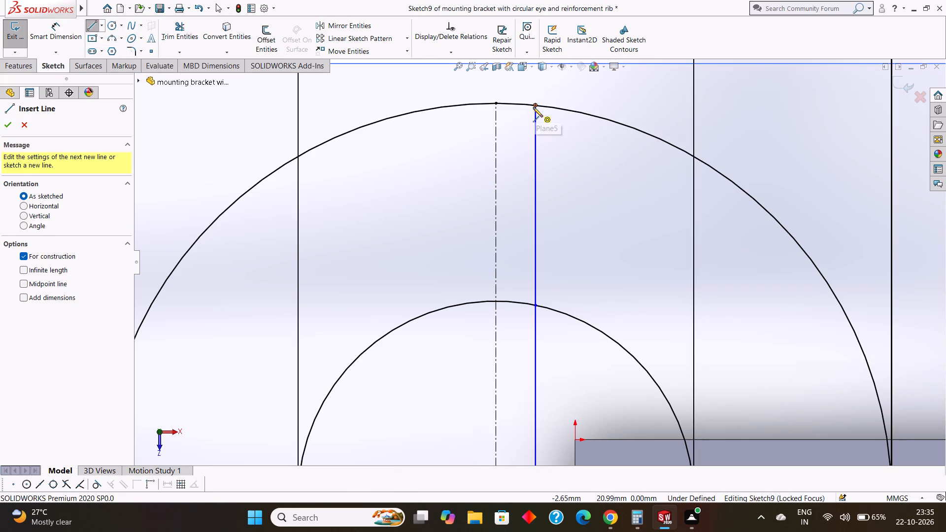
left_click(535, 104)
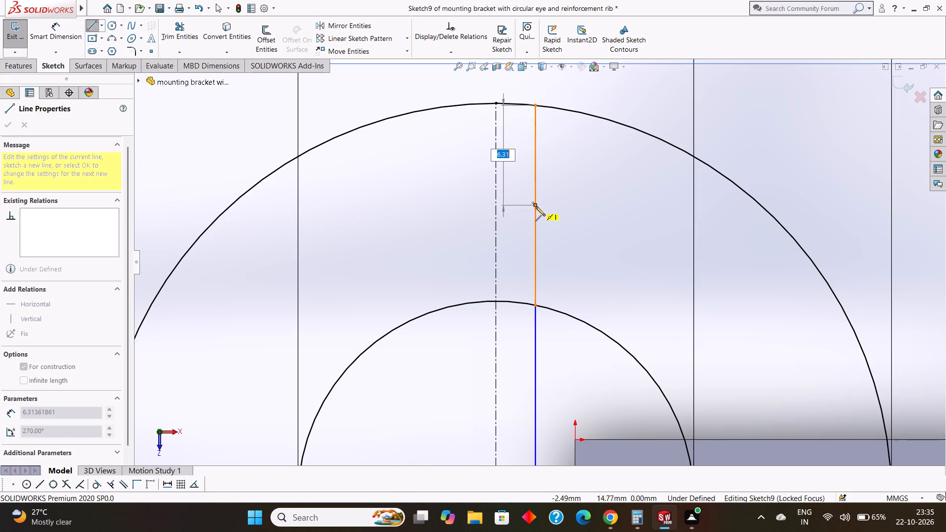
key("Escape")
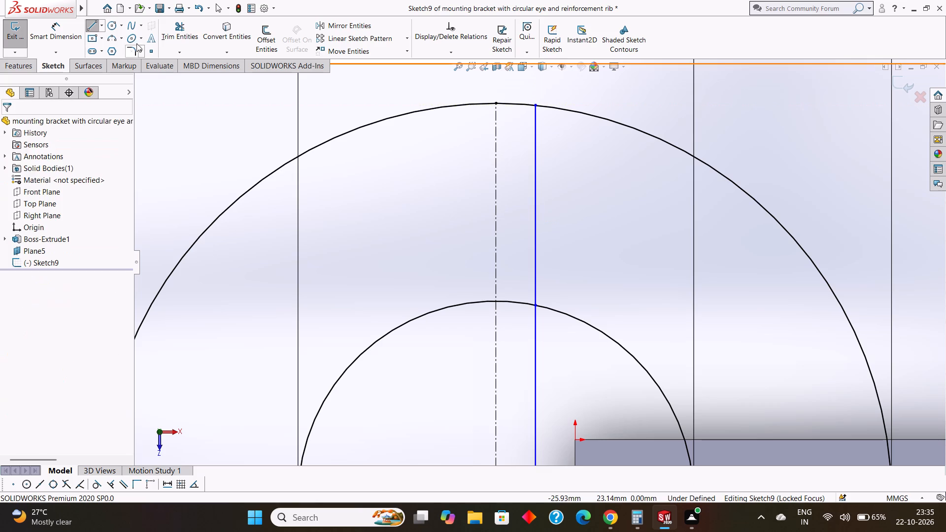
Draw a circle of radius 6.31 mm centred on the midpoint of the vertical line between the inner and outer eye circles.
left_click(111, 26)
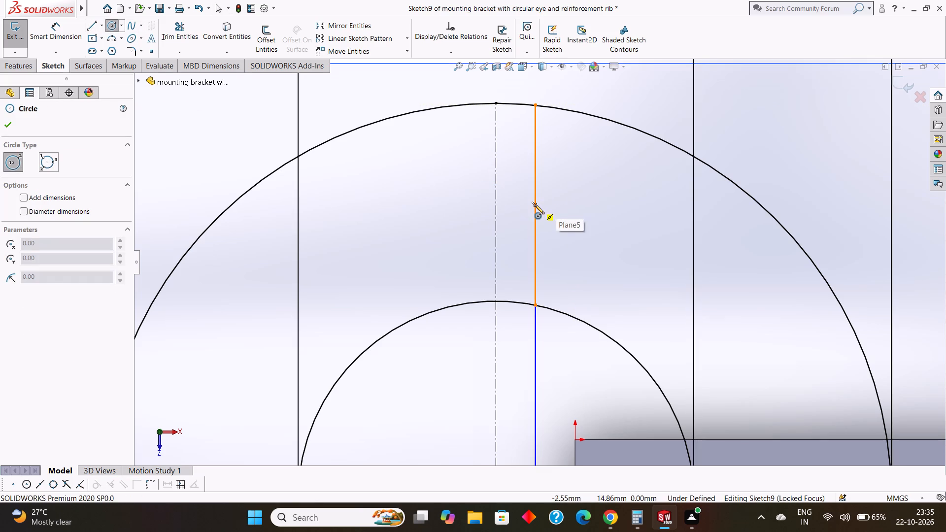
left_click_drag(535, 204, 618, 267)
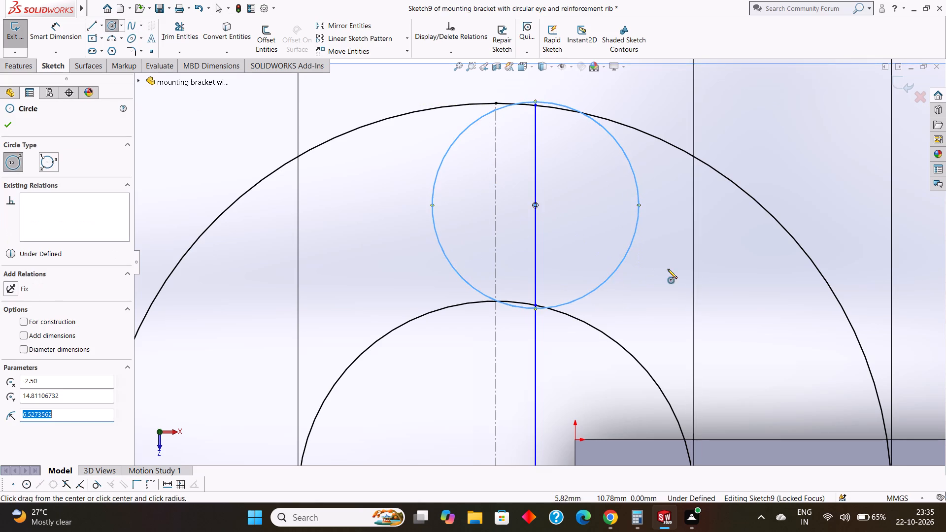
type("6.31")
key("Return")
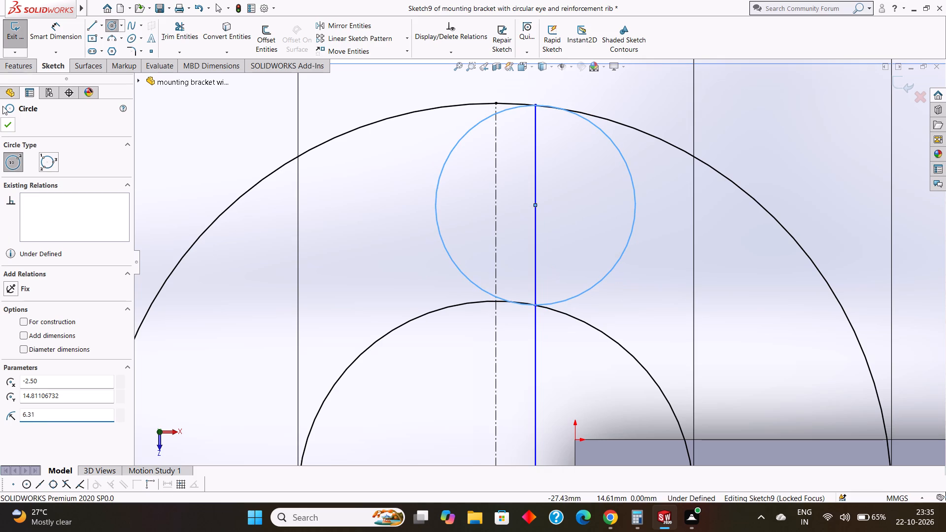
left_click(7, 125)
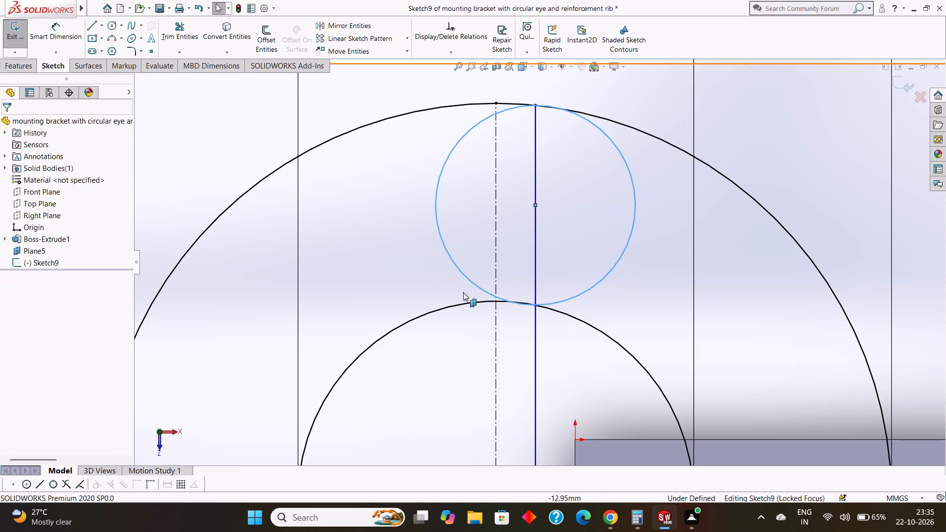
Dimension the small circle's diameter and set it to 12.30 mm.
scroll(547, 305, "down", 5)
scroll(478, 277, "down", 5)
scroll(531, 309, "up", 8)
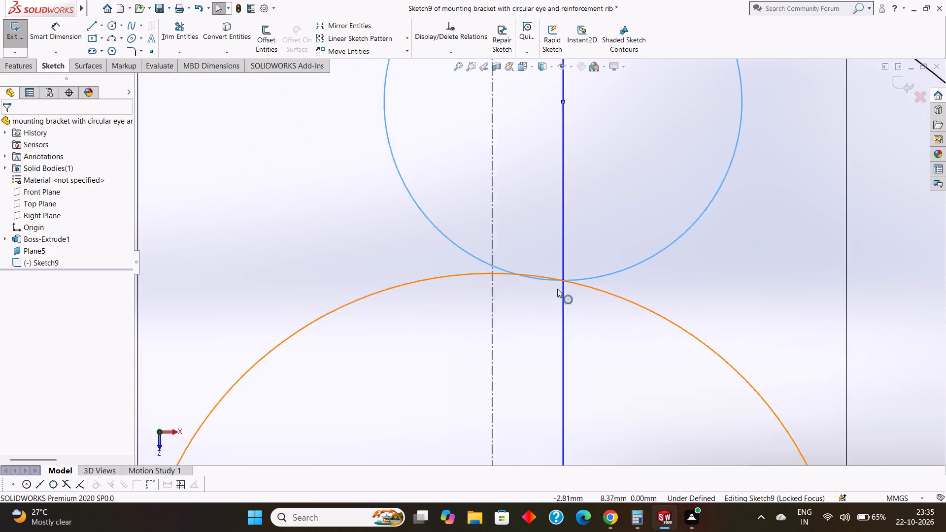
scroll(557, 289, "up", 2)
scroll(577, 202, "up", 4)
scroll(565, 190, "down", 2)
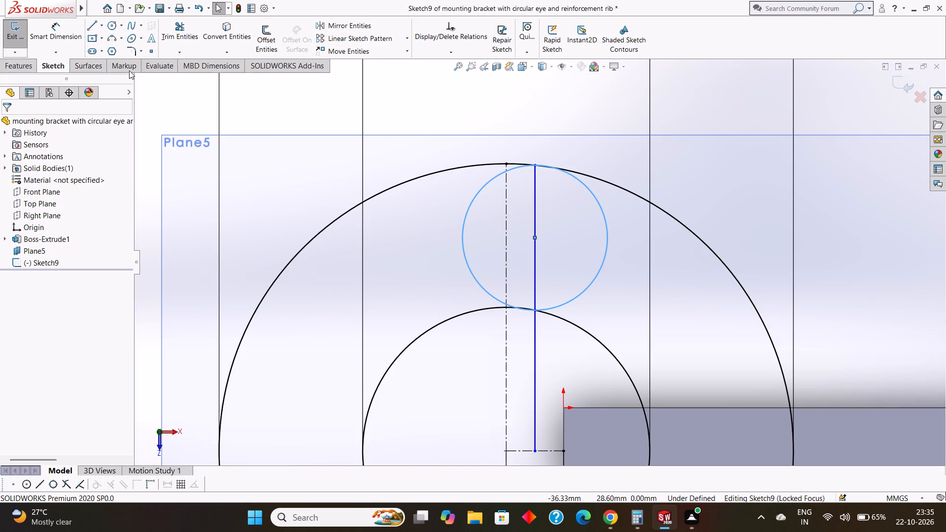
left_click(67, 33)
left_click(595, 197)
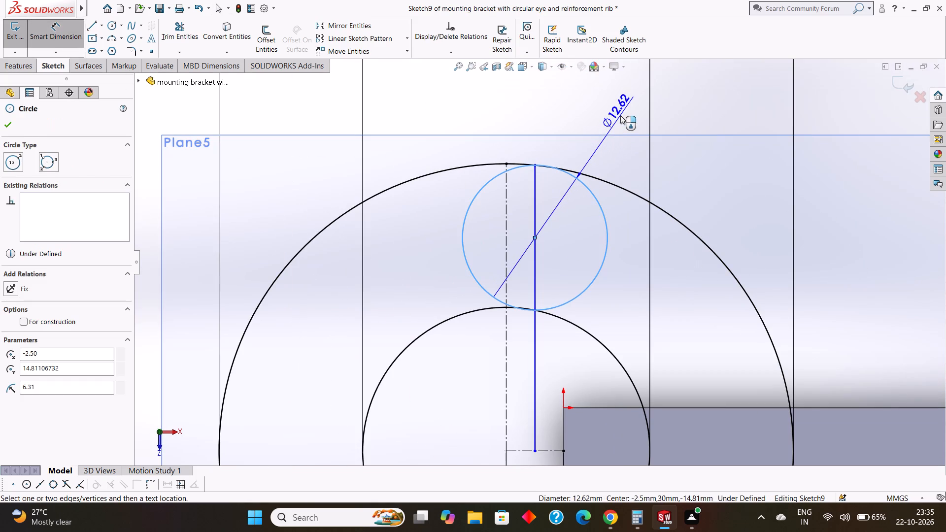
left_click(620, 115)
type("12.30")
key("Return")
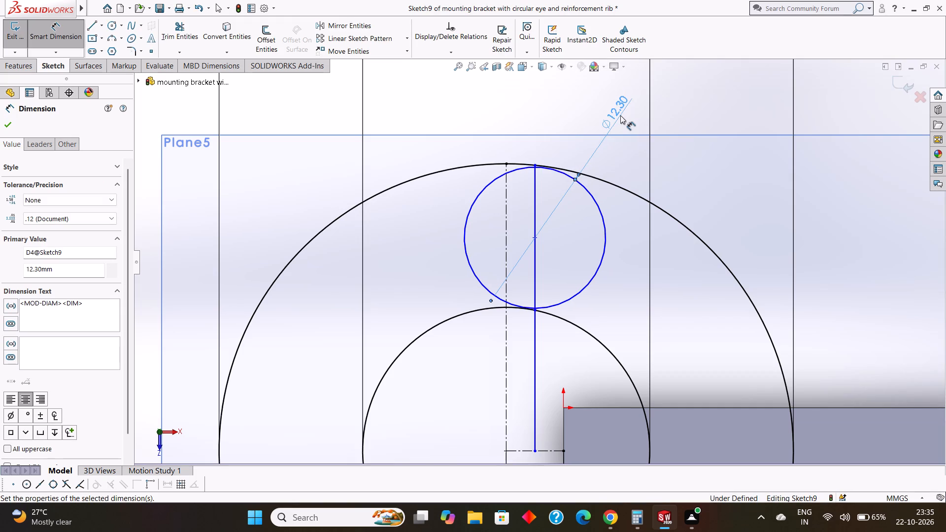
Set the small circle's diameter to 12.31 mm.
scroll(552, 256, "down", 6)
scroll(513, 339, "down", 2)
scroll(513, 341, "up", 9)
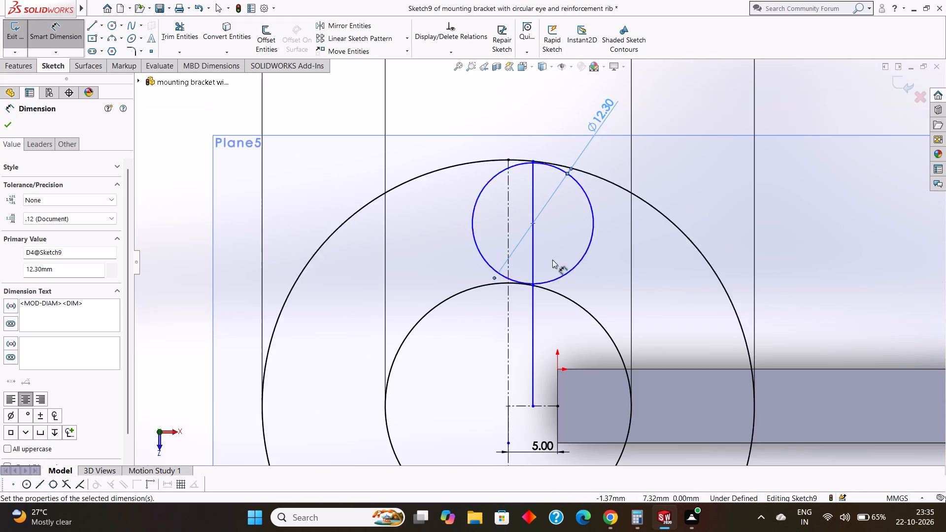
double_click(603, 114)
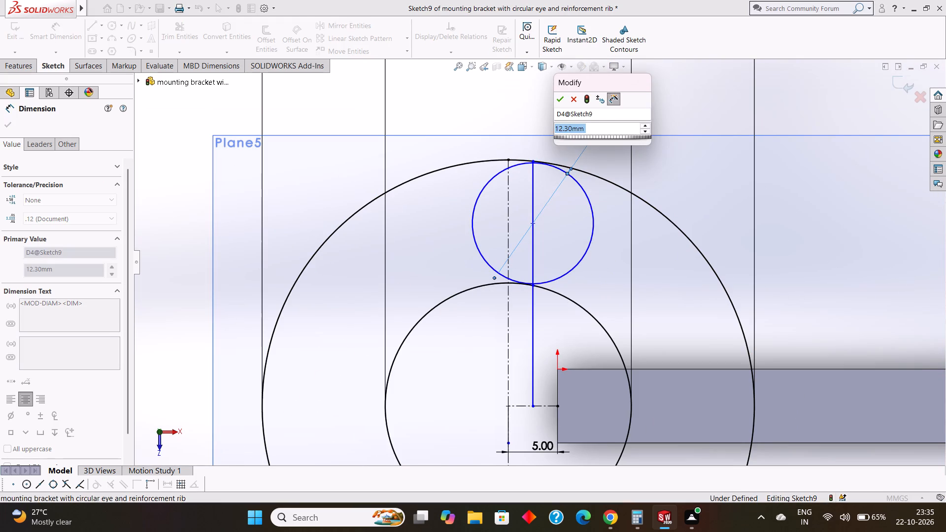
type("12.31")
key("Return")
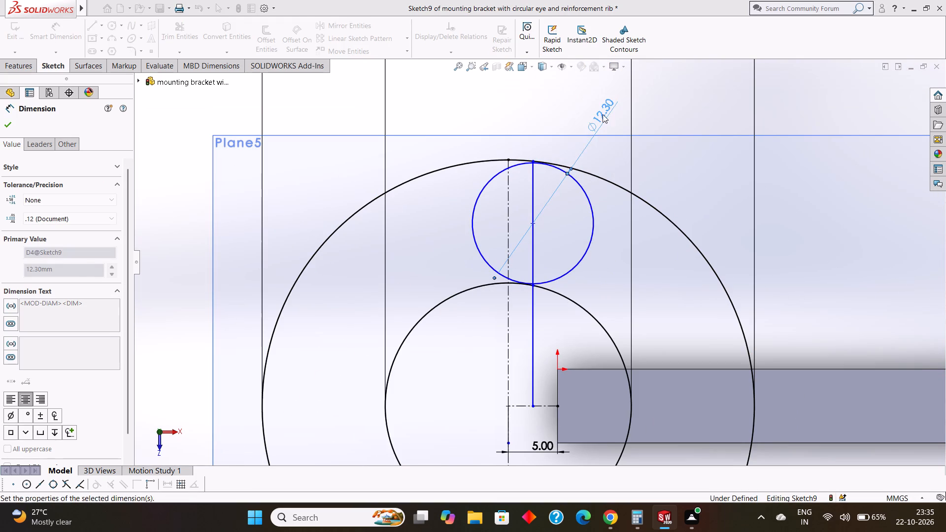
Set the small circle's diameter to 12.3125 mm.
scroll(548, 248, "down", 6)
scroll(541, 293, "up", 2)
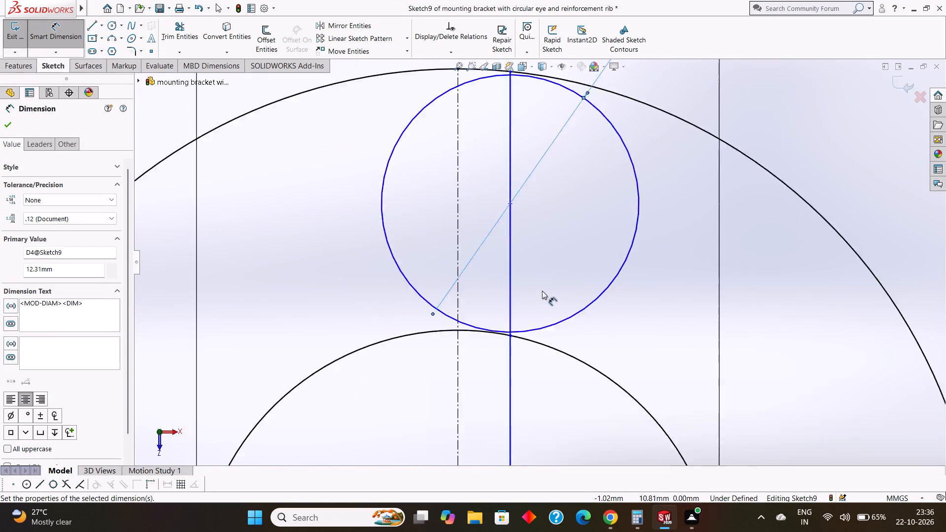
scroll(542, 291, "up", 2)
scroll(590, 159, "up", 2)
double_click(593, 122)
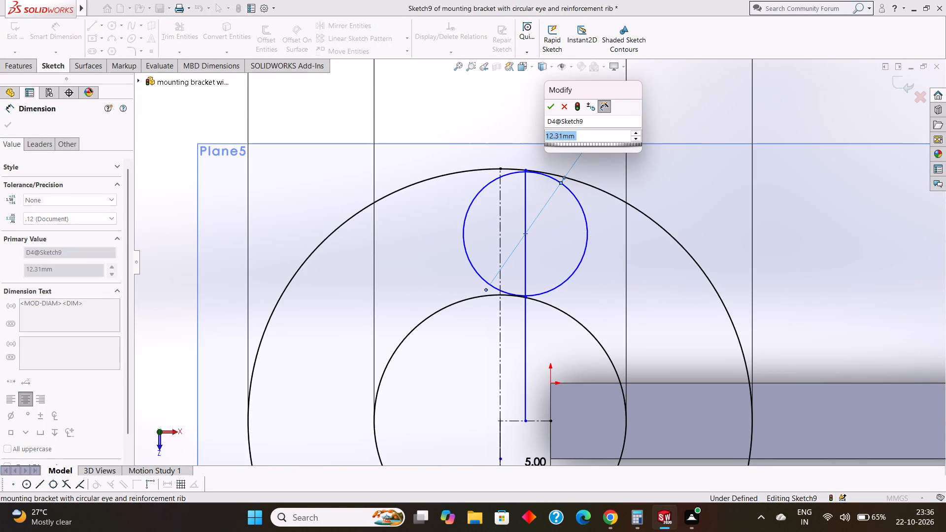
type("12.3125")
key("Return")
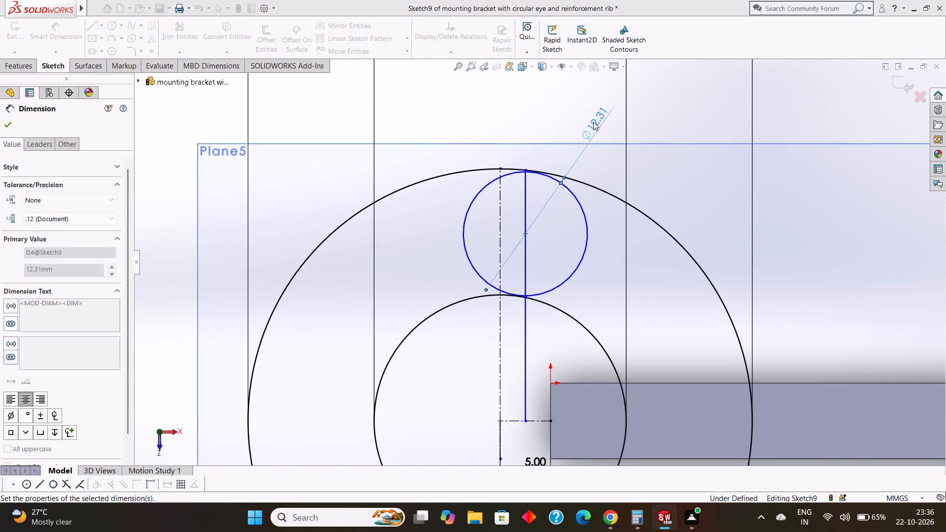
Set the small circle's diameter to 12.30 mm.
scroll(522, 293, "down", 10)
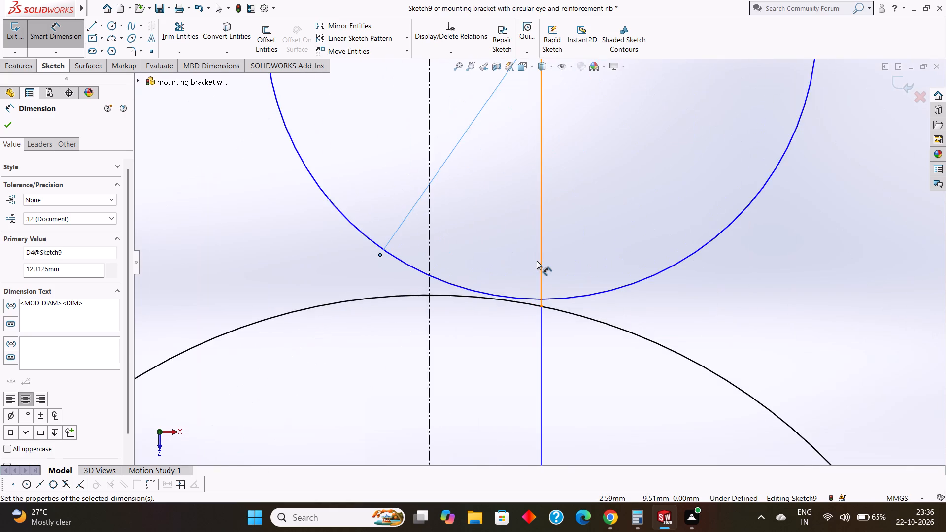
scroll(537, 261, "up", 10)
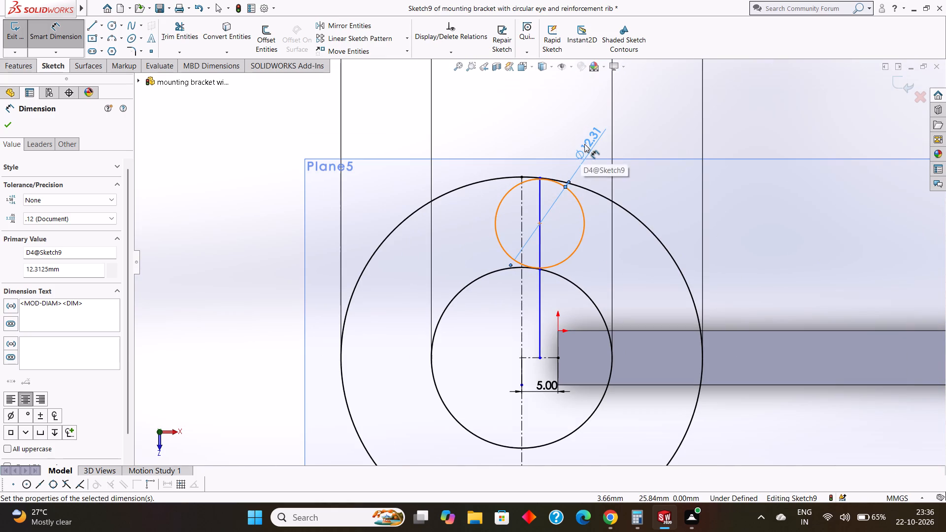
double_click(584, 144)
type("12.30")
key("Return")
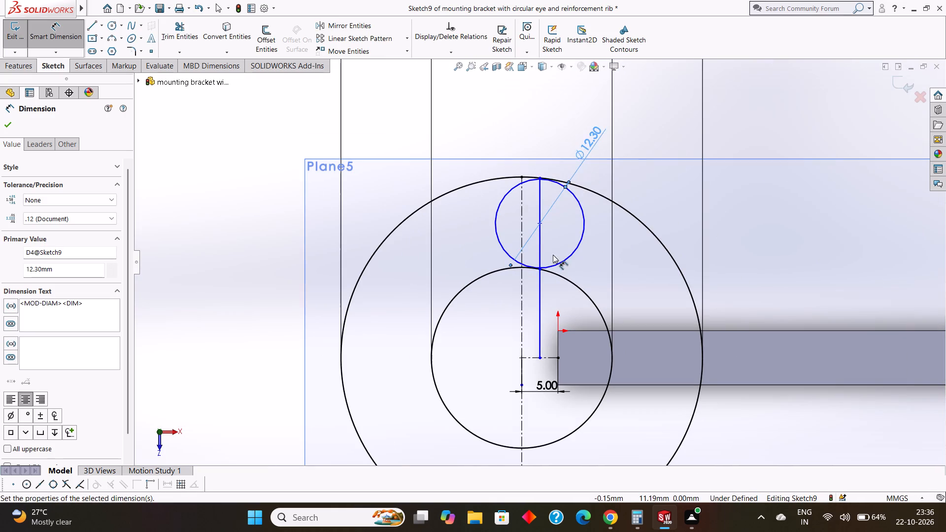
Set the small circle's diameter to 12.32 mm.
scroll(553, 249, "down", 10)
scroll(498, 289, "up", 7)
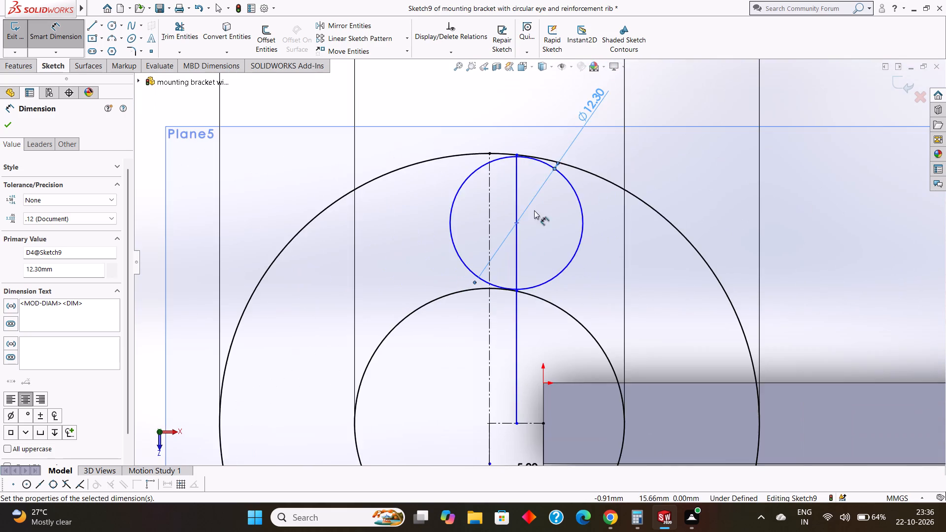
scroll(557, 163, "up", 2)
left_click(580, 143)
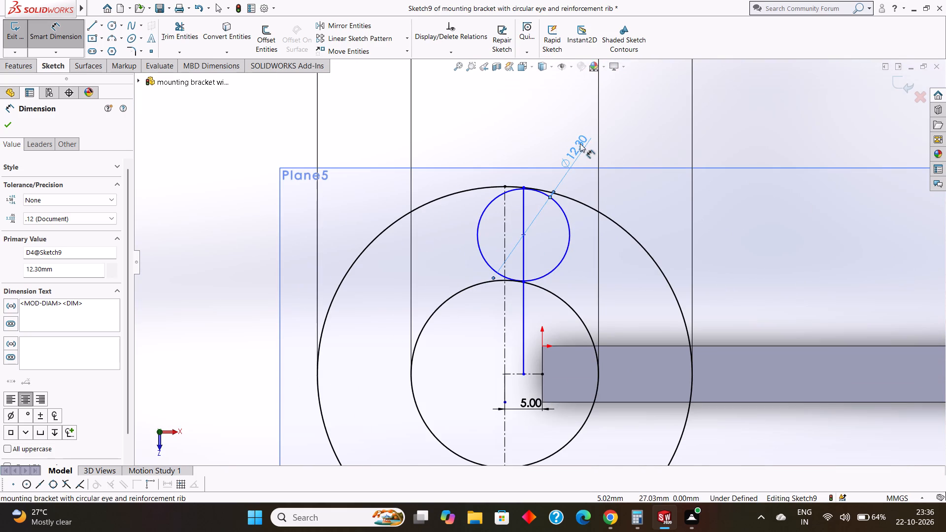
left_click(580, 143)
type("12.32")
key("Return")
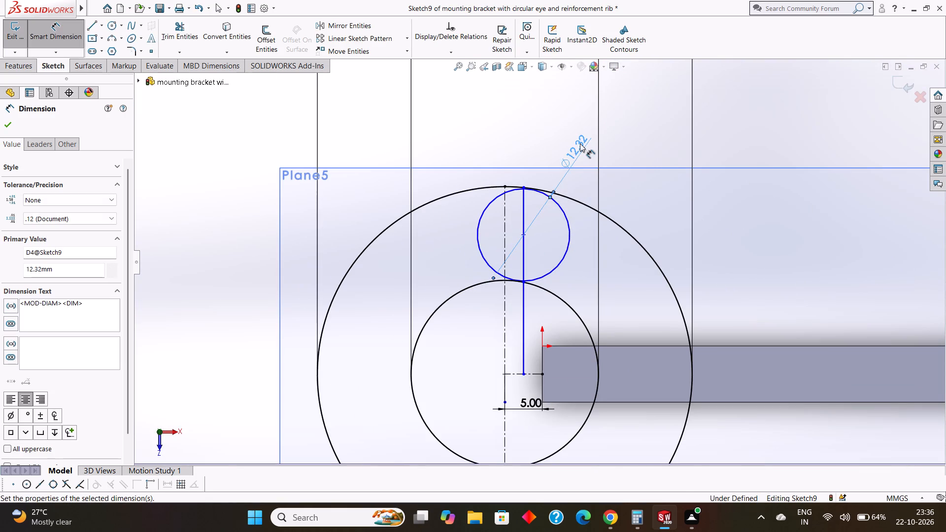
Undo all the value changes made to the small circle's diameter dimension, keeping the dimension itself.
scroll(526, 283, "down", 5)
scroll(515, 229, "down", 5)
scroll(527, 281, "up", 2)
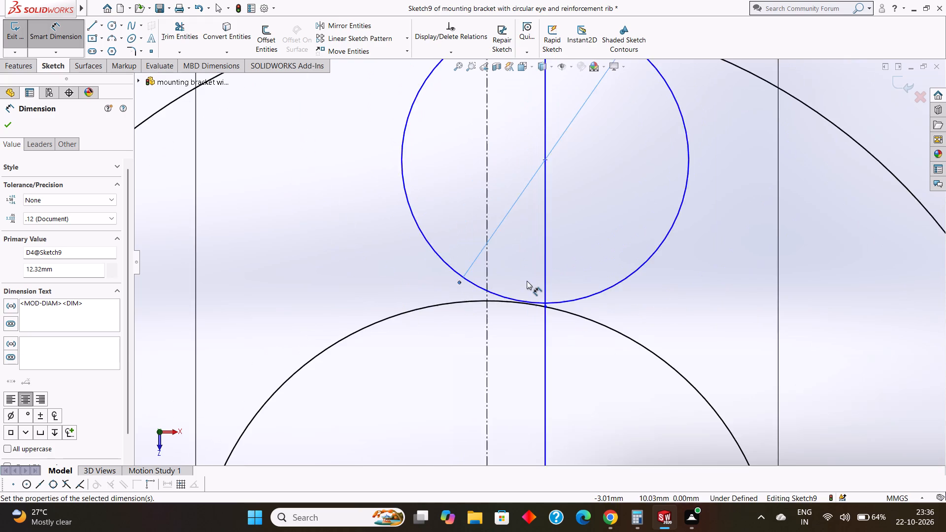
scroll(527, 281, "up", 6)
key("ctrl+z")
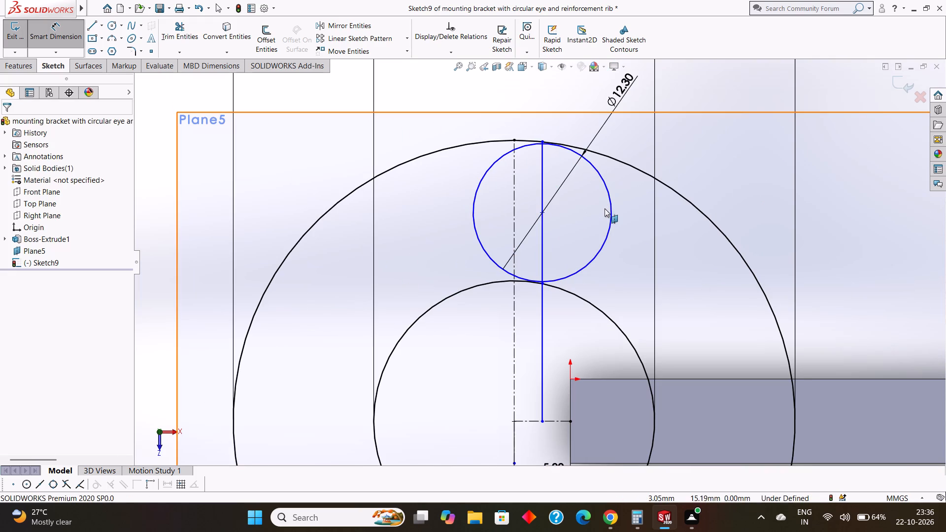
key("ctrl+z")
key("ctrl+z")
key("ctrl+z")
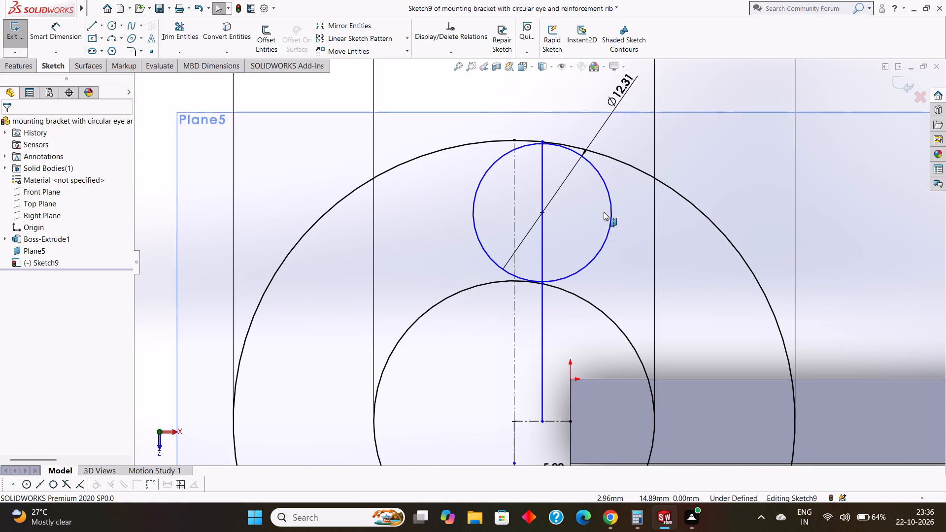
key("ctrl+z")
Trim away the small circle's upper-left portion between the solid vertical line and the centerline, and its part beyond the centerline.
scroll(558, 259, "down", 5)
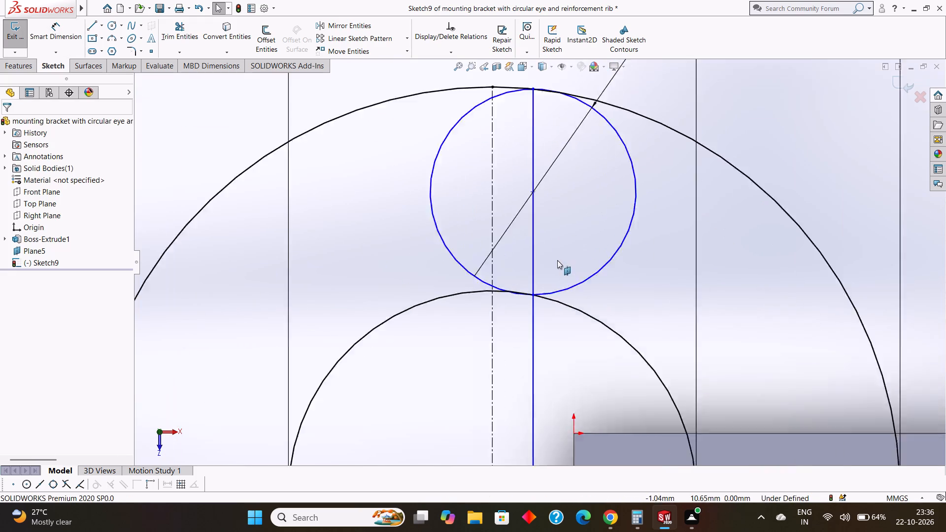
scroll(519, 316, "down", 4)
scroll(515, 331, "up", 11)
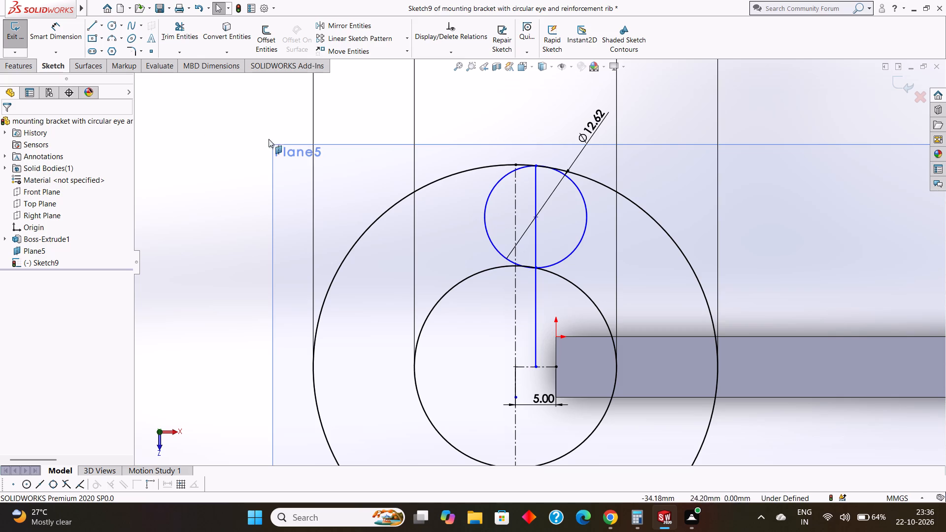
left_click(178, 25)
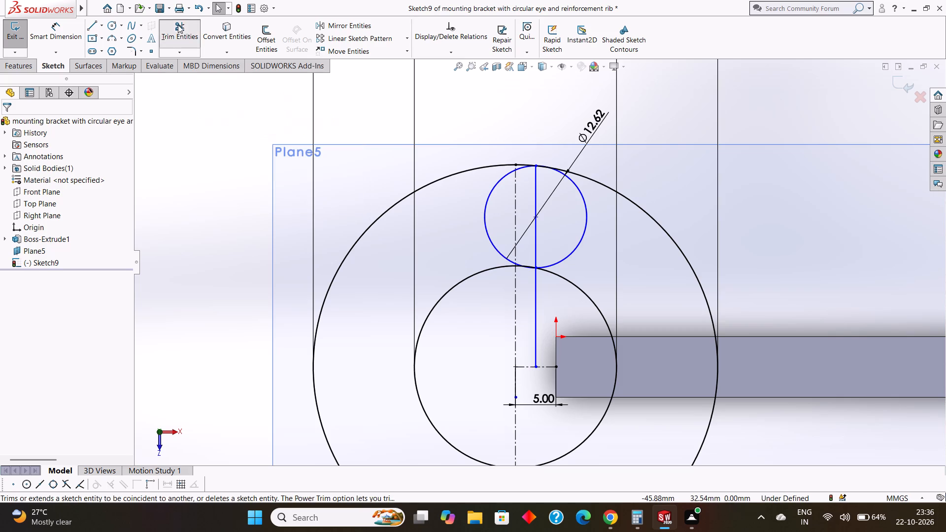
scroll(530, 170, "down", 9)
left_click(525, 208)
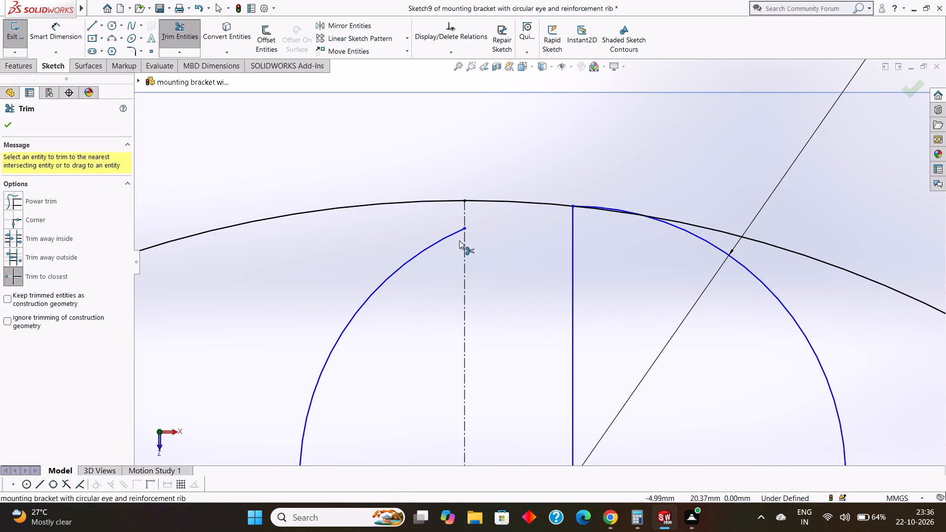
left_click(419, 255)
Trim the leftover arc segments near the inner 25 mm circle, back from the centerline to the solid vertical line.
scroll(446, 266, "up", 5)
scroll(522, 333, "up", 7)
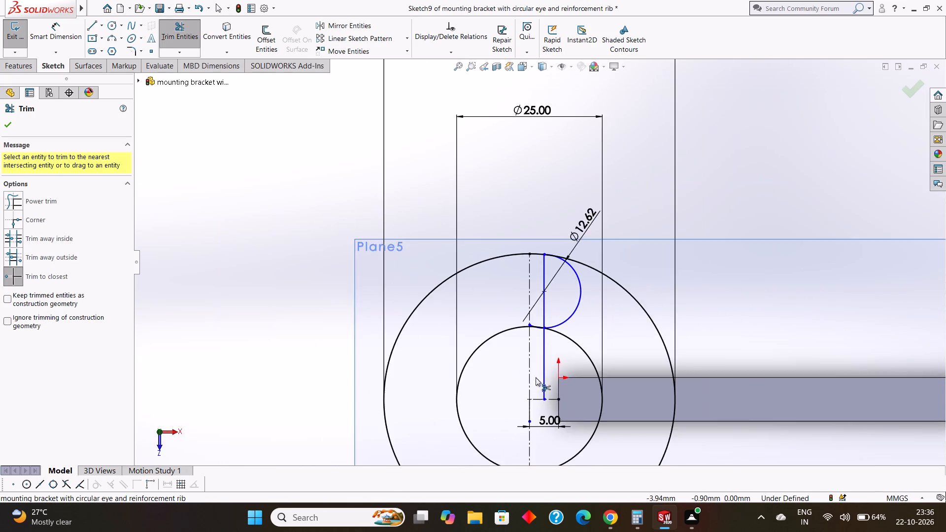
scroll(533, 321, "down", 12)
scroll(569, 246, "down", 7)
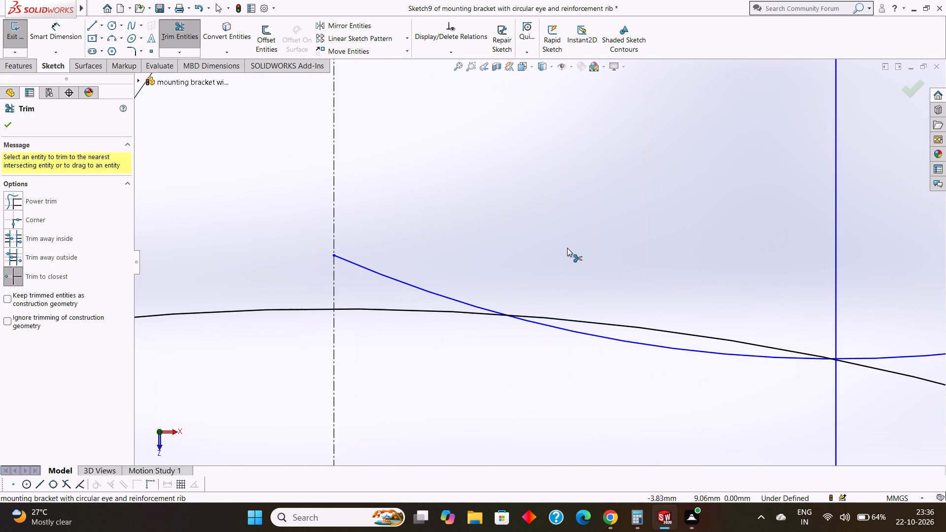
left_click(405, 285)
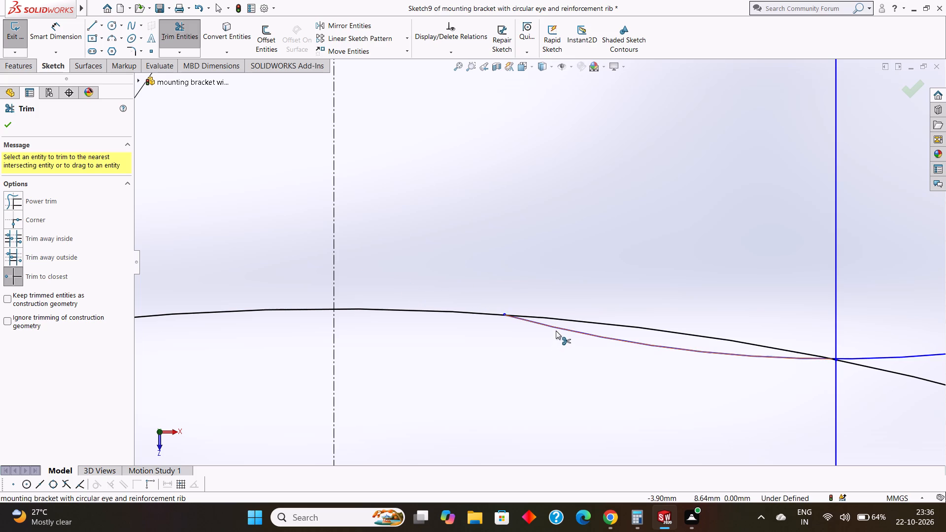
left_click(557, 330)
Examine closely how the trimmed arc's lower end meets the inner 25 mm circle and the solid vertical line.
scroll(580, 335, "up", 5)
scroll(613, 309, "down", 3)
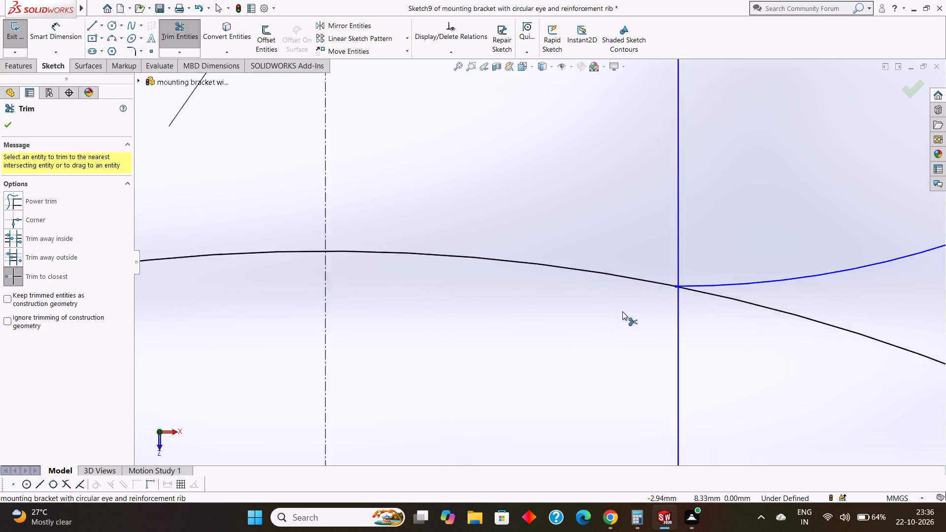
scroll(622, 311, "down", 2)
scroll(696, 258, "down", 6)
scroll(634, 287, "down", 4)
scroll(558, 294, "down", 5)
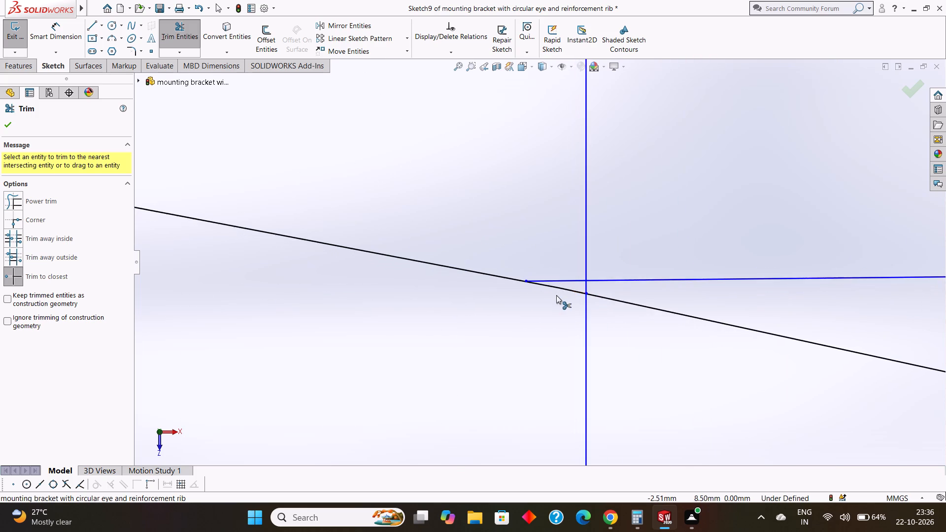
scroll(537, 287, "down", 12)
scroll(525, 266, "up", 4)
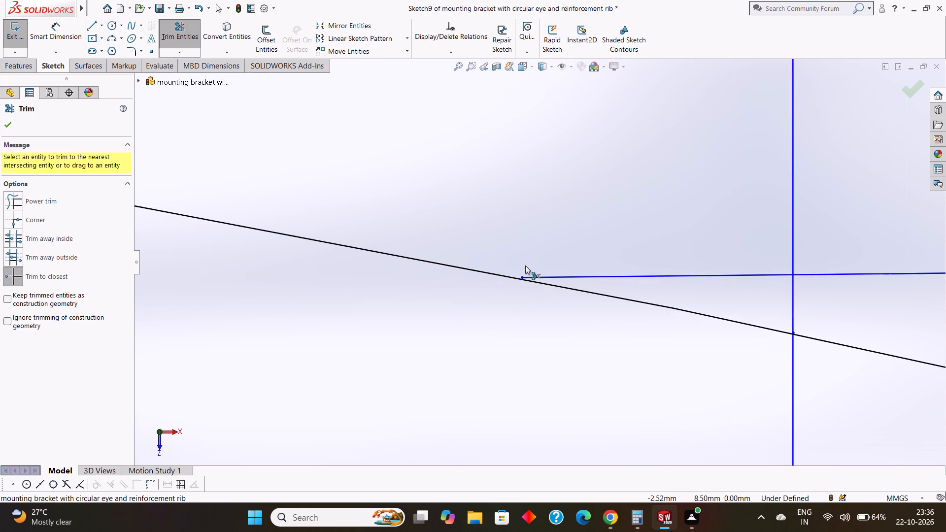
scroll(525, 266, "up", 11)
scroll(540, 254, "down", 5)
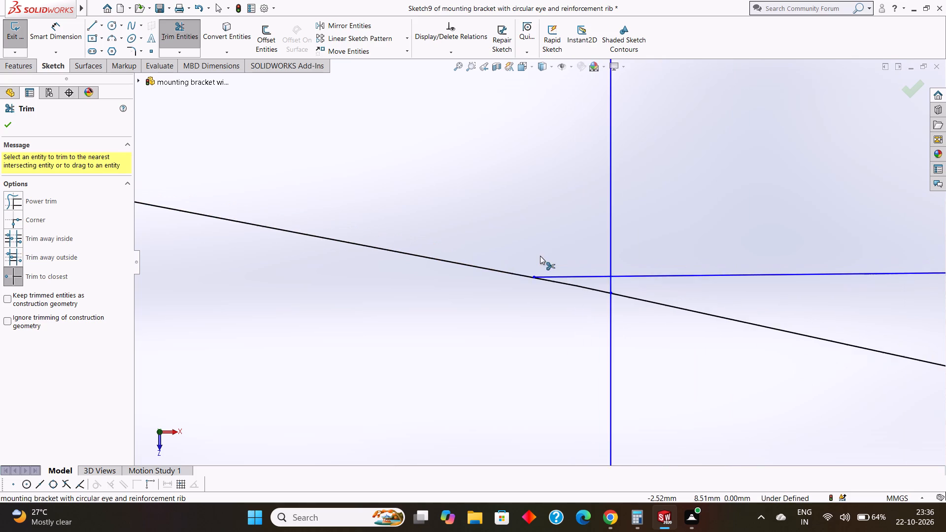
scroll(540, 260, "down", 5)
scroll(528, 307, "down", 7)
scroll(523, 294, "up", 10)
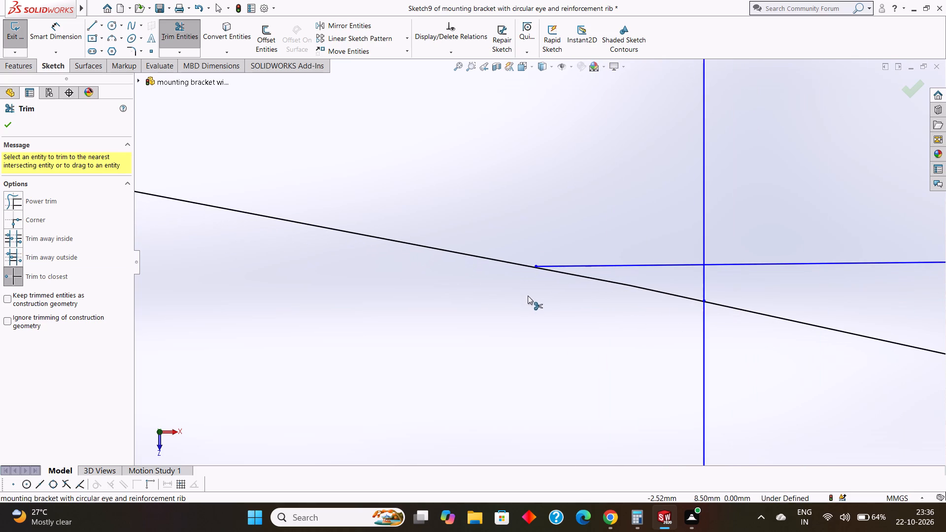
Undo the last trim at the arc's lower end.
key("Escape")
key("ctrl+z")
Examine where the arc, the solid vertical line and the inner 25 mm circle cross.
scroll(531, 298, "up", 8)
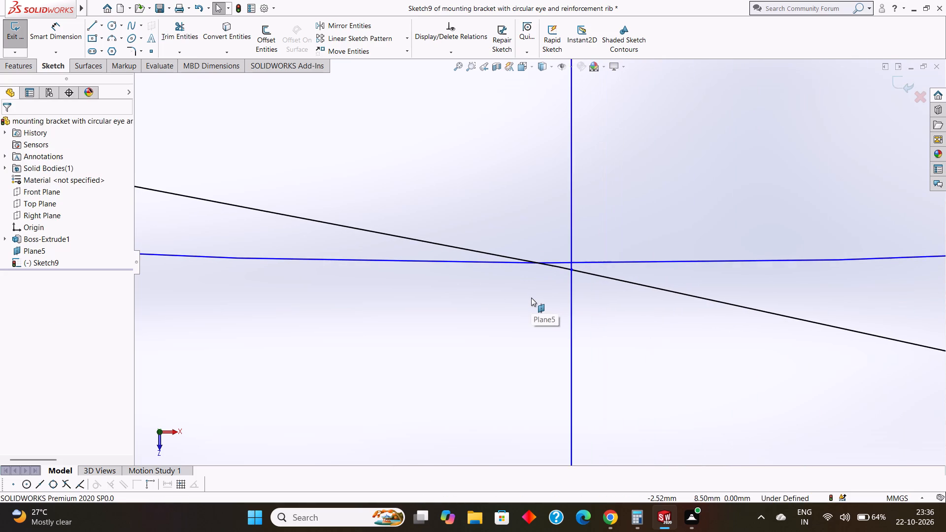
scroll(531, 298, "up", 12)
scroll(549, 261, "down", 9)
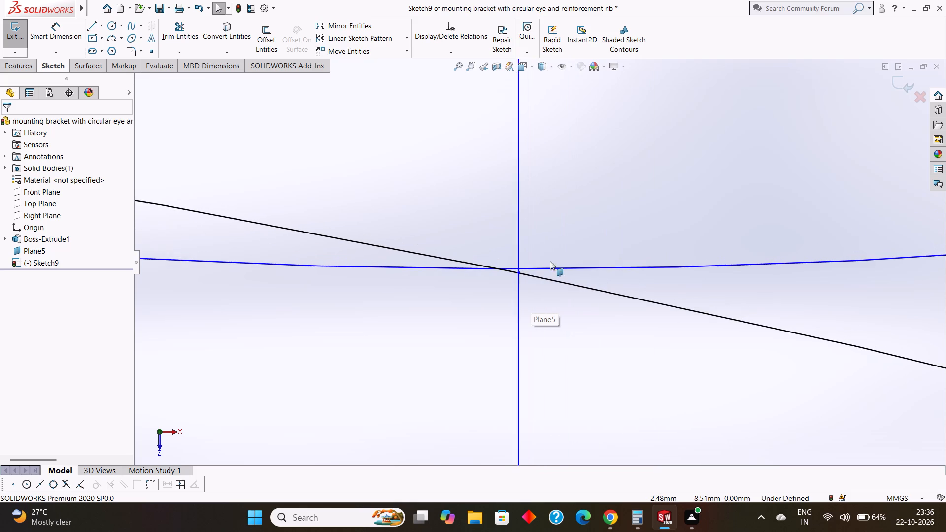
scroll(550, 261, "down", 3)
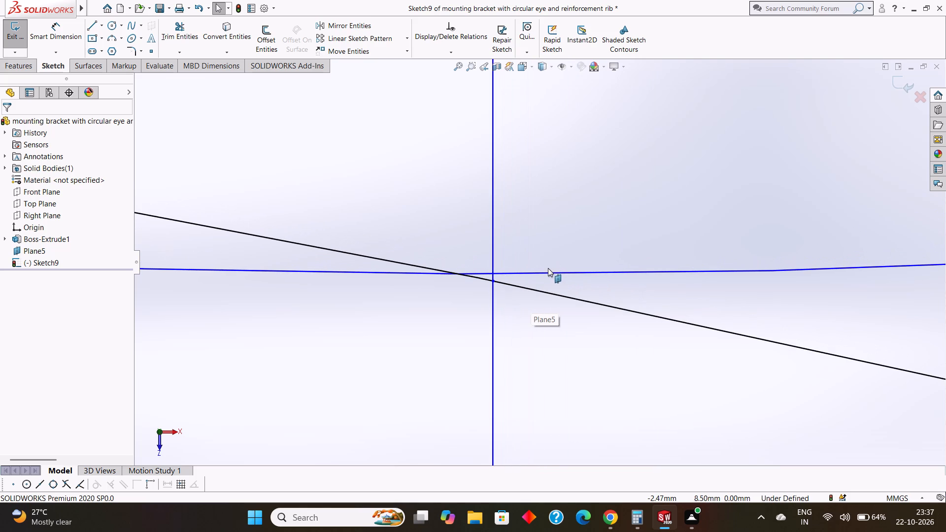
scroll(445, 276, "up", 1)
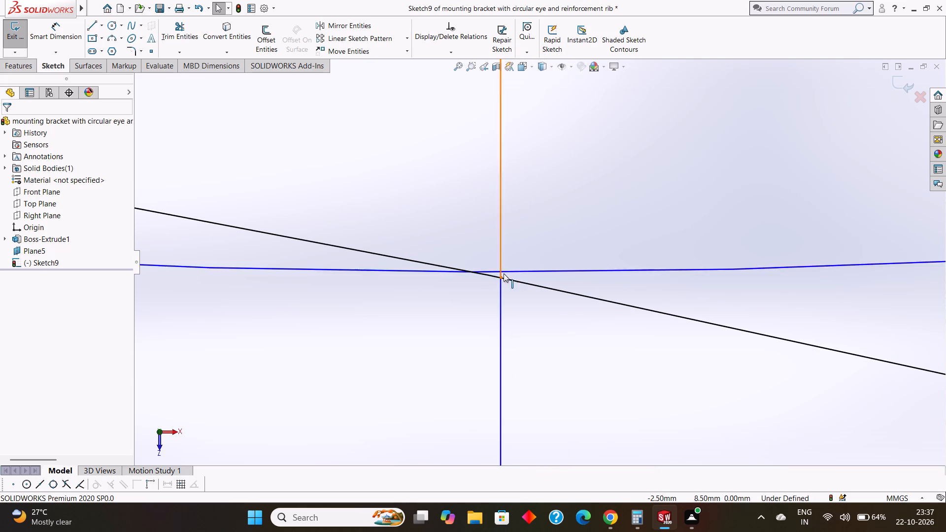
scroll(504, 273, "up", 18)
scroll(511, 268, "up", 3)
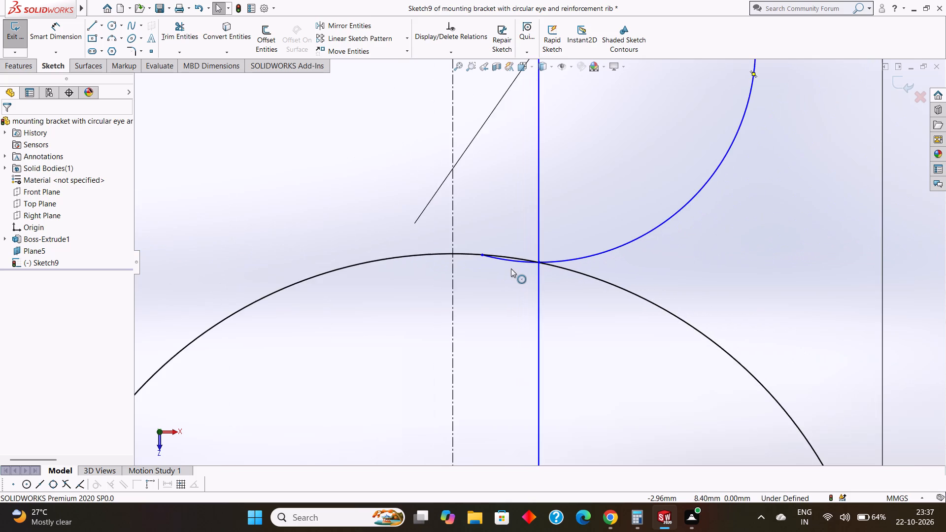
Examine the arc's upper end where it meets the solid vertical line and the outer 50 mm circle.
scroll(512, 265, "up", 6)
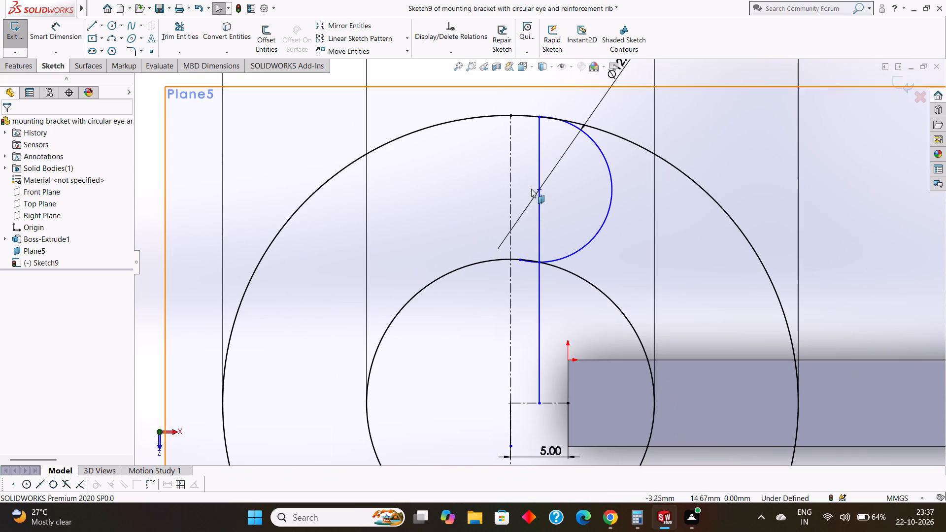
scroll(550, 121, "down", 5)
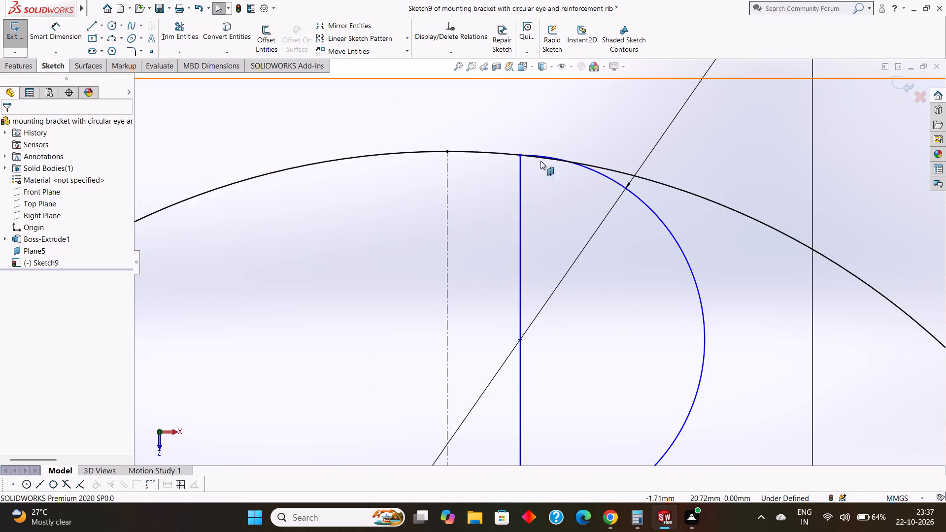
scroll(535, 151, "down", 6)
scroll(515, 225, "down", 3)
scroll(515, 231, "up", 7)
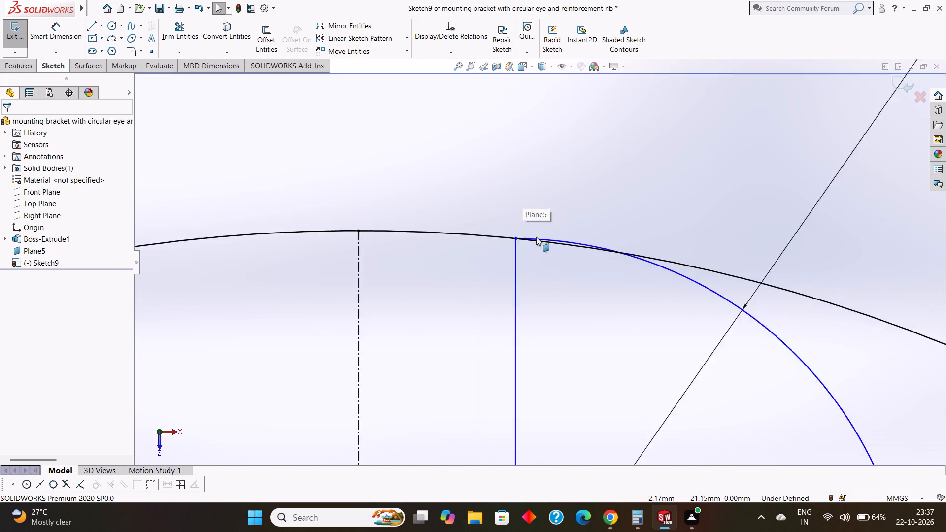
scroll(536, 237, "up", 6)
scroll(574, 268, "up", 7)
scroll(542, 266, "down", 3)
scroll(542, 266, "up", 2)
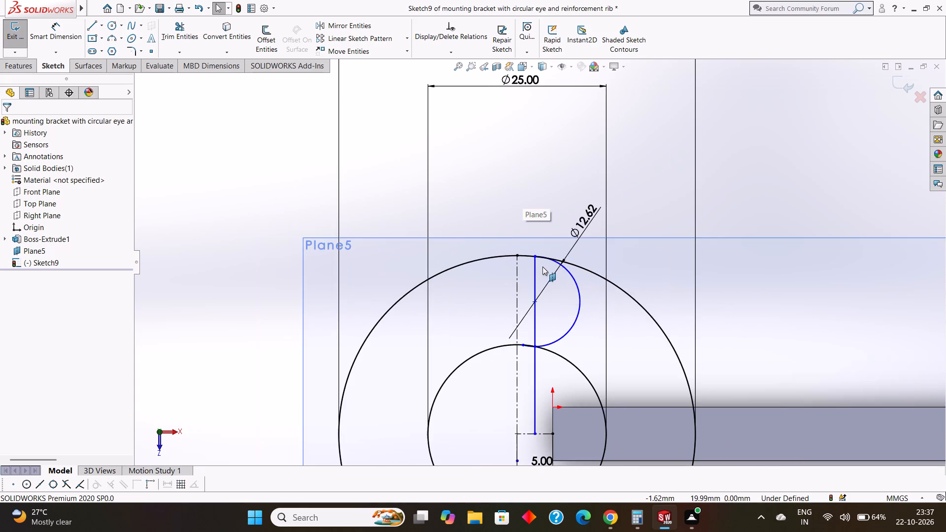
scroll(542, 266, "down", 5)
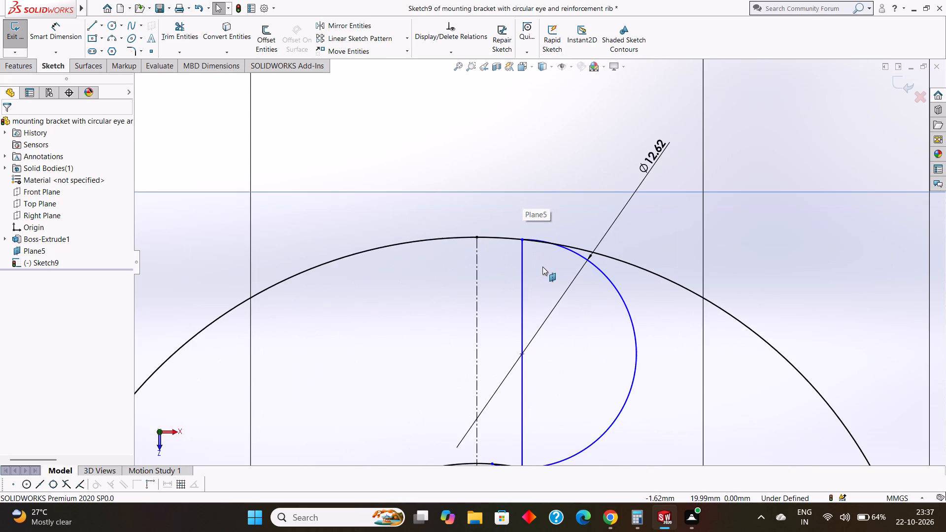
scroll(542, 266, "up", 2)
scroll(542, 266, "down", 2)
scroll(542, 266, "up", 2)
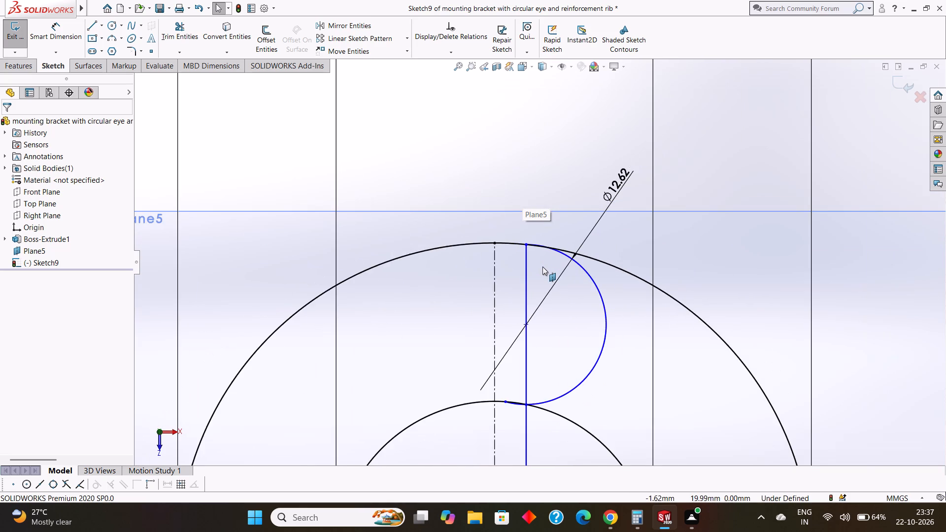
scroll(542, 266, "up", 1)
scroll(544, 265, "down", 2)
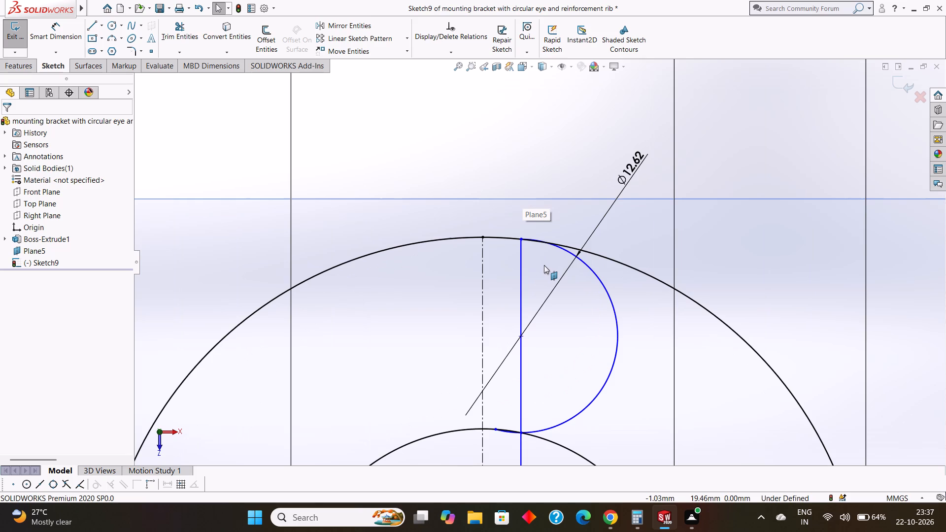
Delete the trimmed small-circle arc between the two eye circles.
key("Escape")
key("Escape")
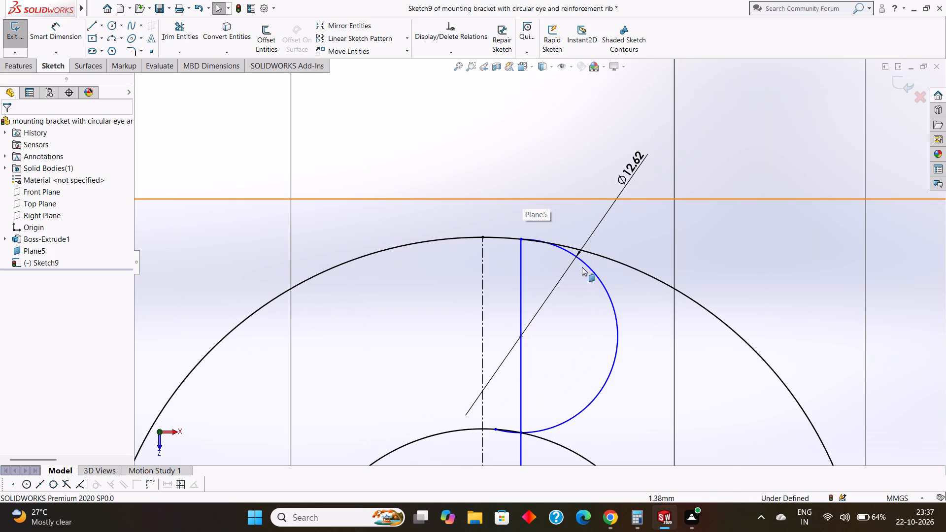
right_click(588, 267)
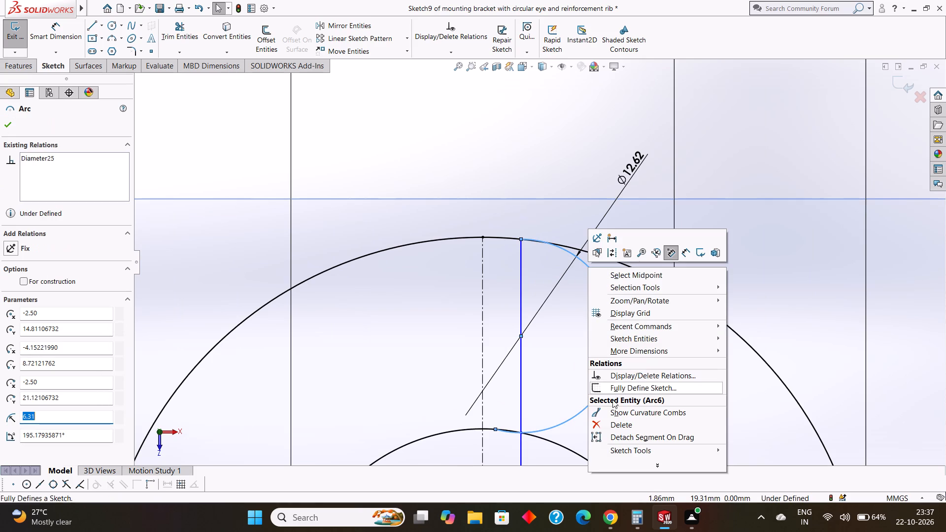
left_click(618, 424)
left_click(410, 259)
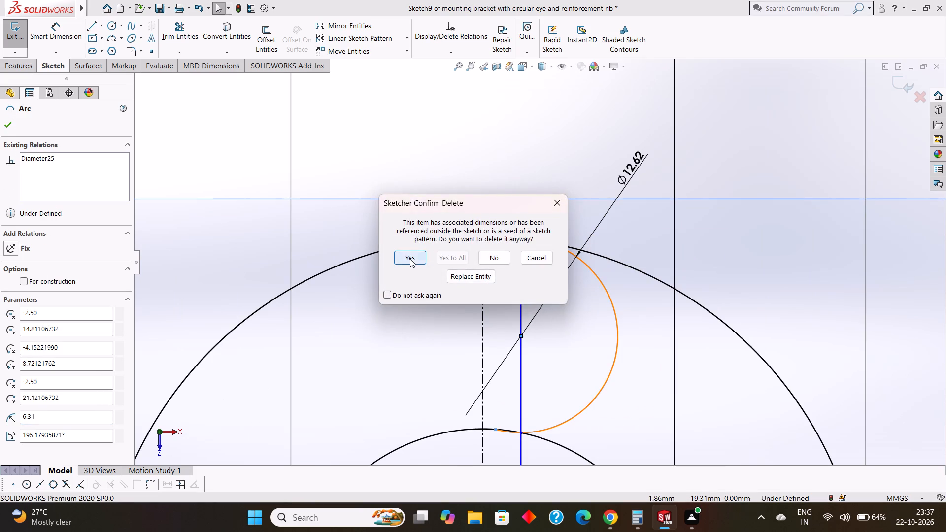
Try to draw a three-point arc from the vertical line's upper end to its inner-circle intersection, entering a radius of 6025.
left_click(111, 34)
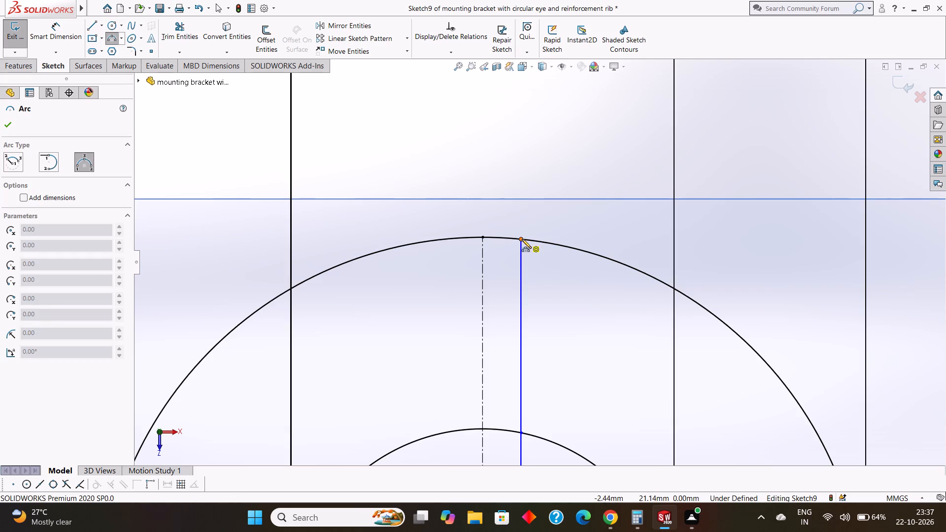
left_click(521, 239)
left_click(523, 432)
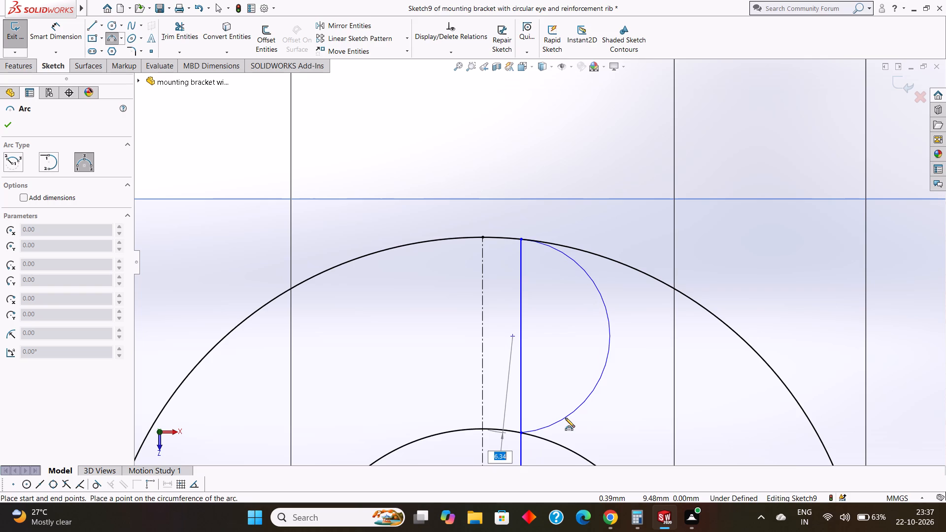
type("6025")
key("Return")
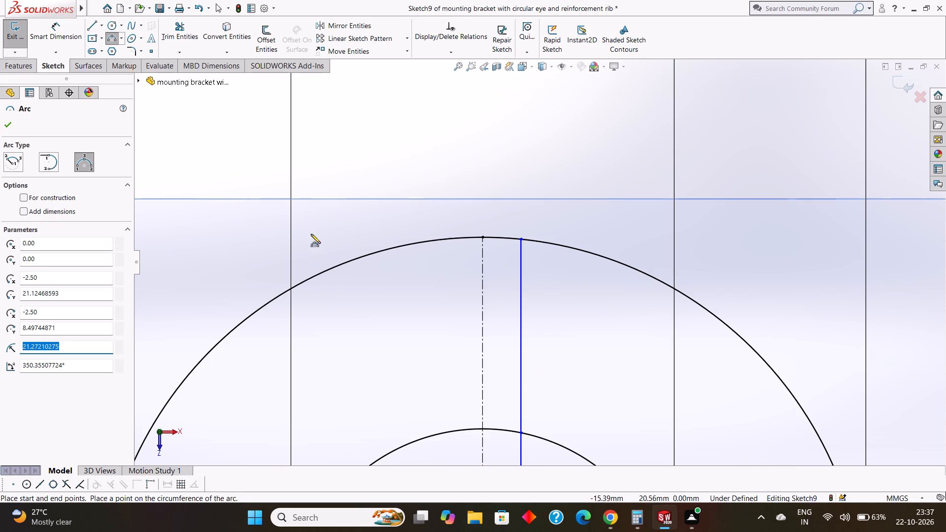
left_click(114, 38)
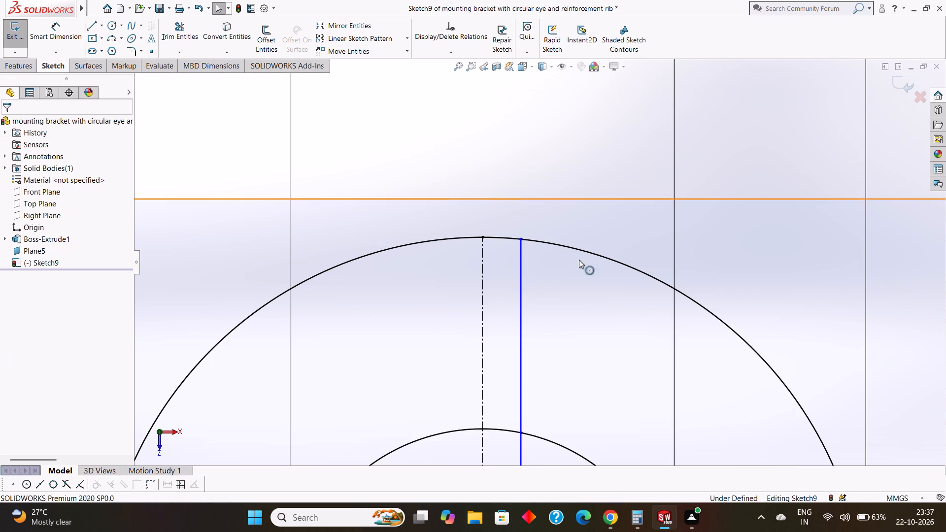
Draw a three-point arc from the vertical line's upper end to its inner-circle intersection, bulging toward the plate, entering radius 6.25 mm.
left_click(114, 43)
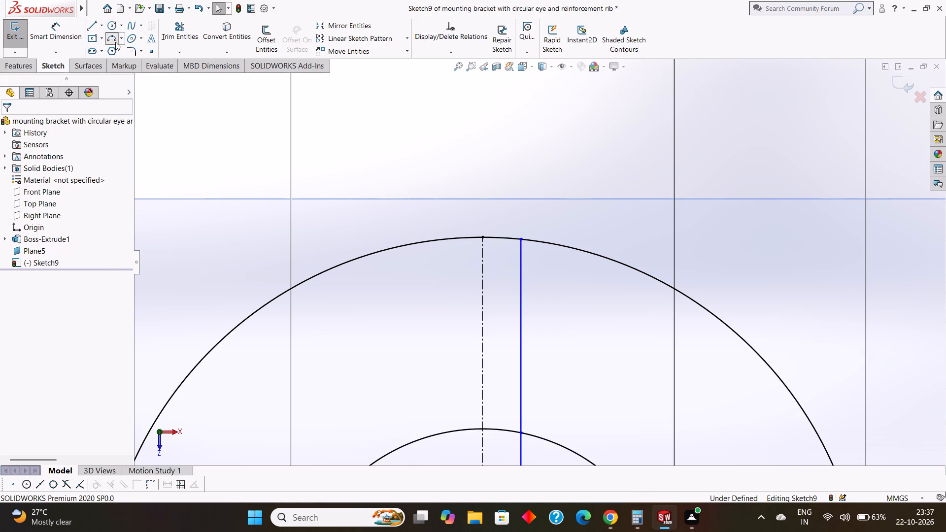
left_click(522, 240)
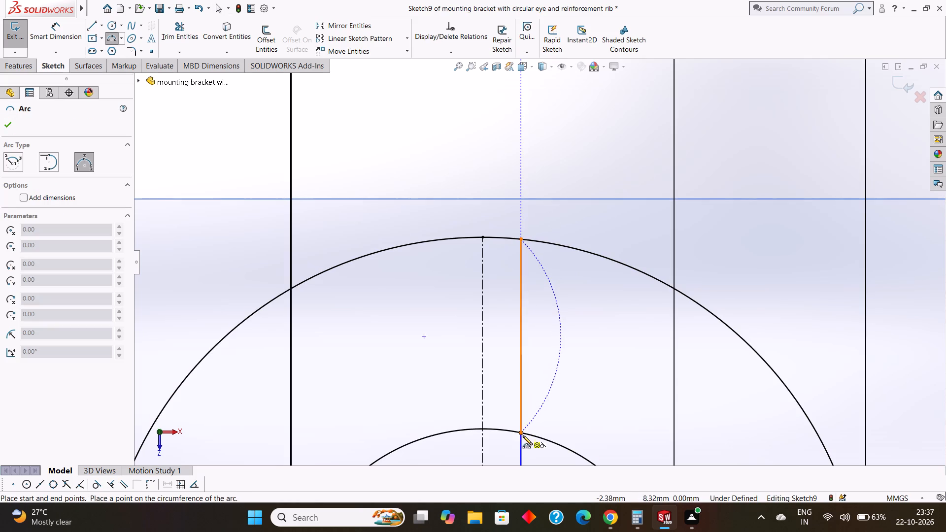
left_click(521, 432)
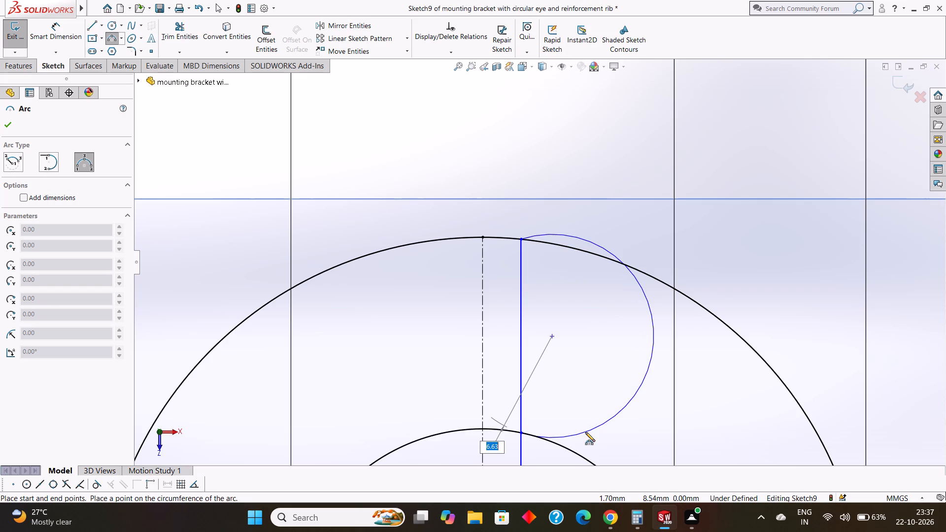
type("6.")
type("25")
key("Return")
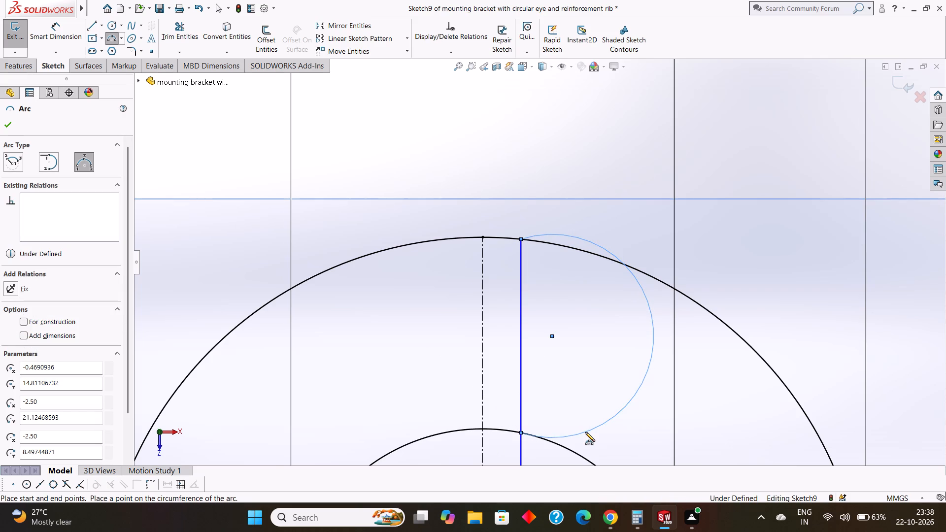
Delete the three-point arc bulging toward the plate from the solid vertical line between the eye circles.
key("Escape")
key("Escape")
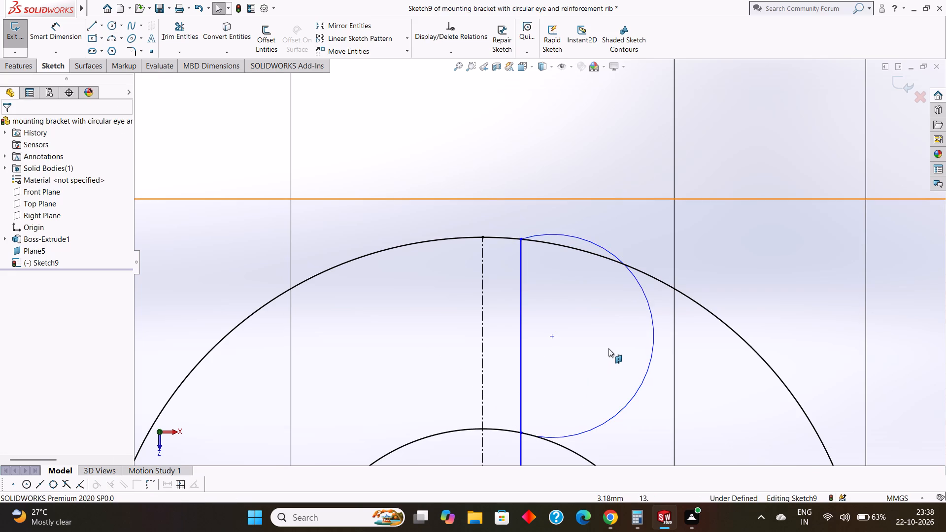
scroll(608, 348, "up", 2)
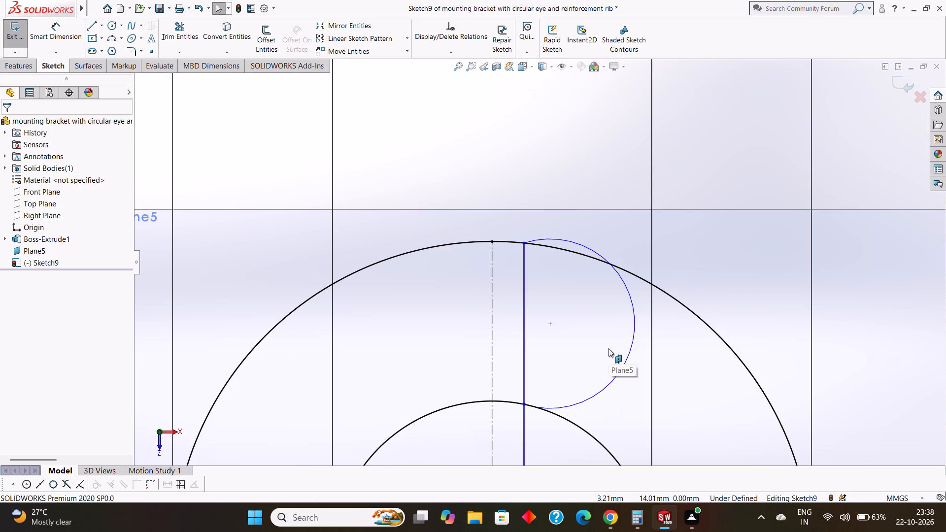
scroll(608, 348, "up", 1)
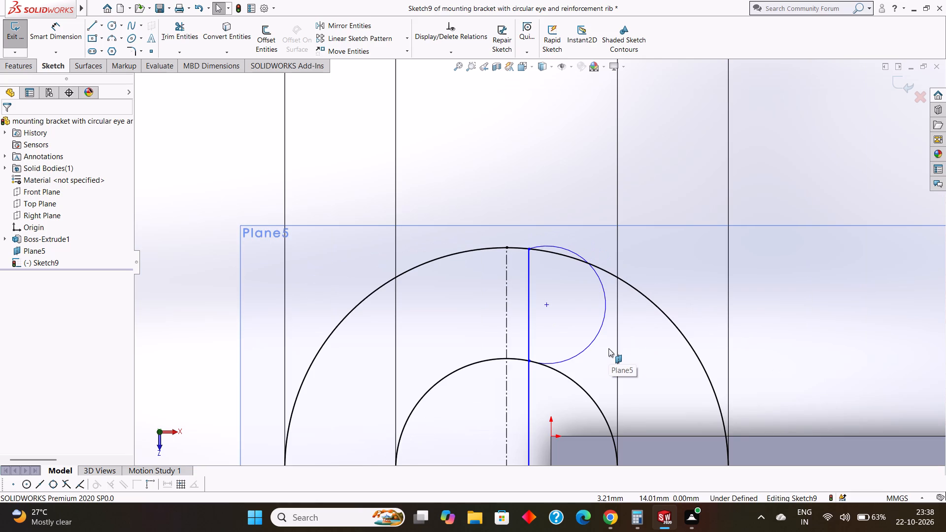
scroll(608, 348, "up", 1)
scroll(608, 286, "up", 2)
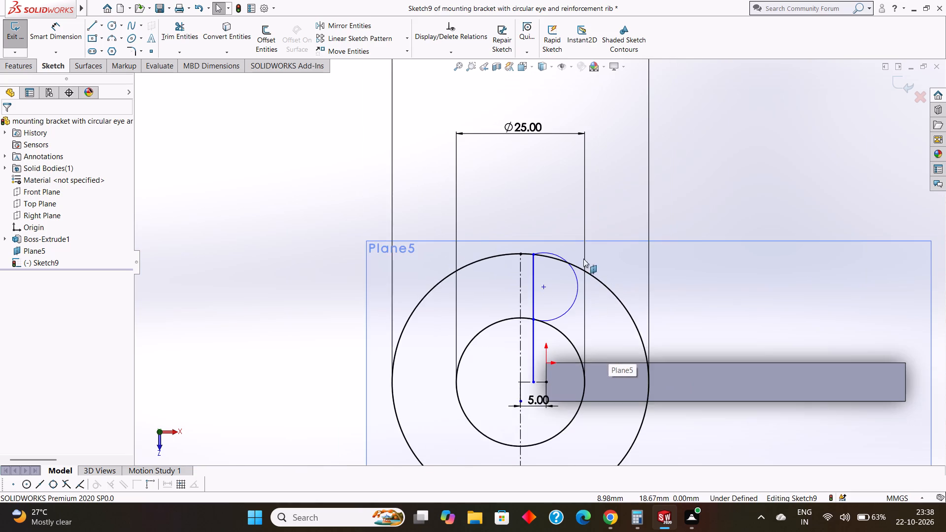
scroll(568, 241, "down", 3)
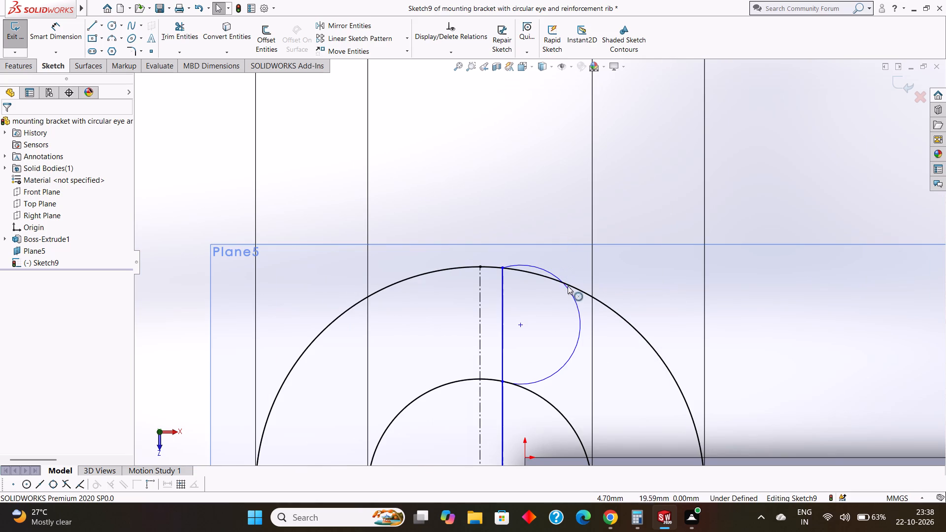
key("Escape")
key("Escape")
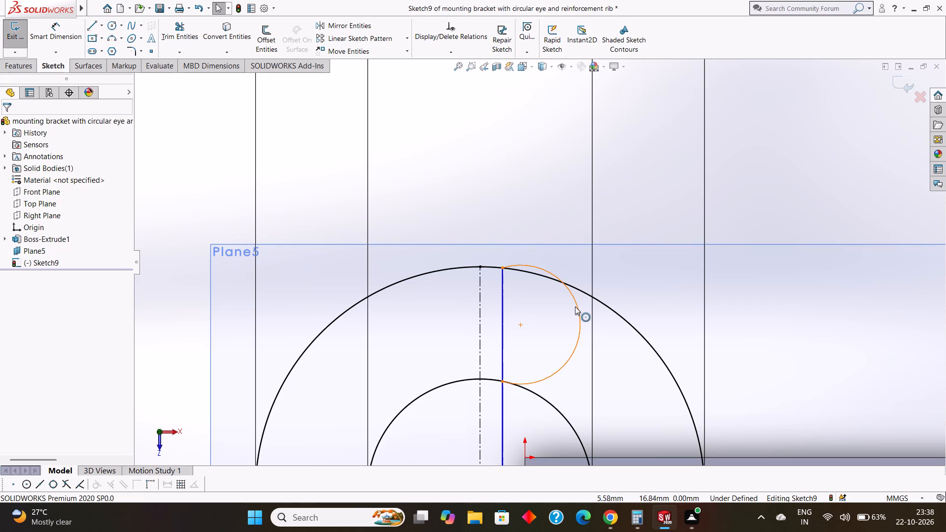
key("Escape")
key("Escape")
right_click(578, 306)
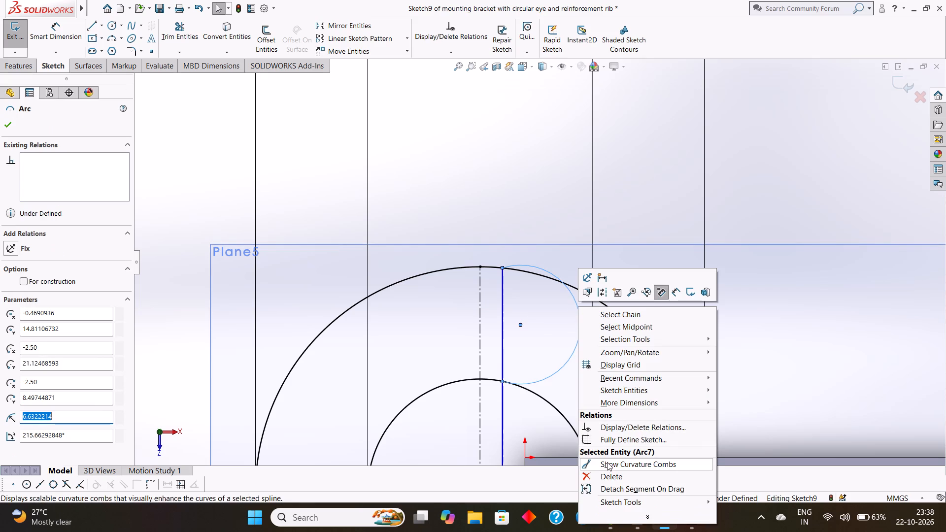
left_click(608, 478)
Dimension the length of the solid vertical line segment between the 25 and 50 mm eye circles.
scroll(592, 328, "up", 4)
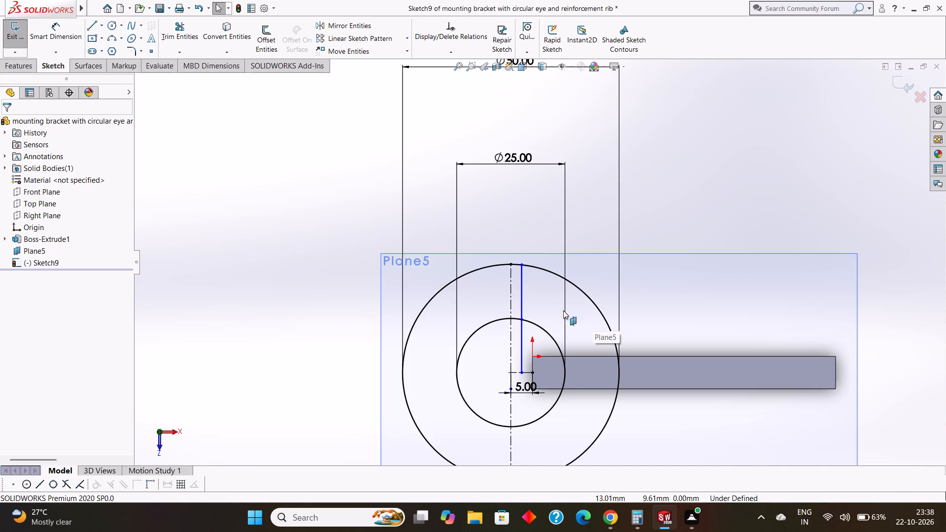
left_click(62, 31)
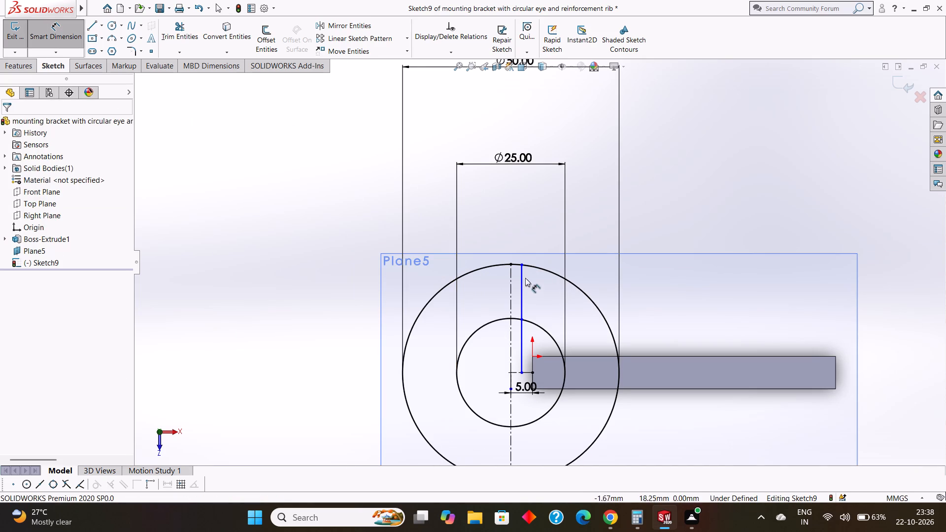
left_click(523, 282)
left_click(480, 277)
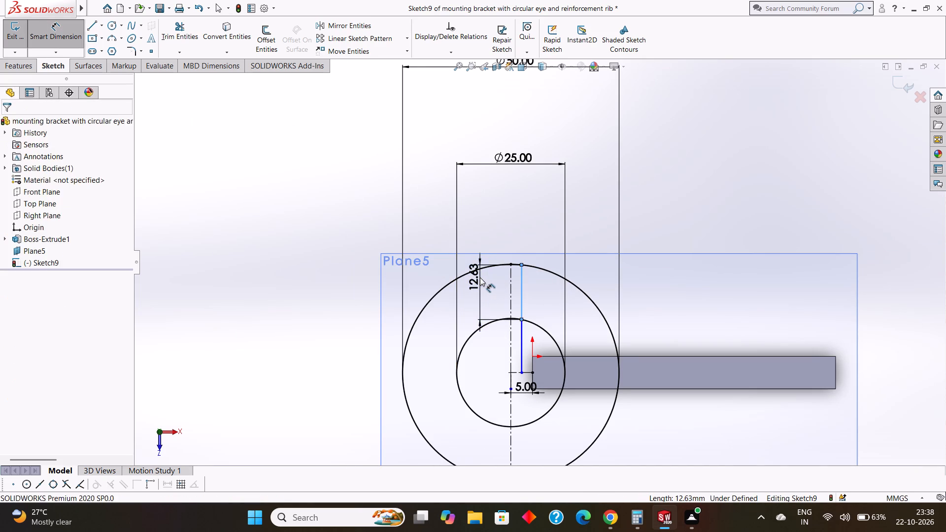
left_click(434, 265)
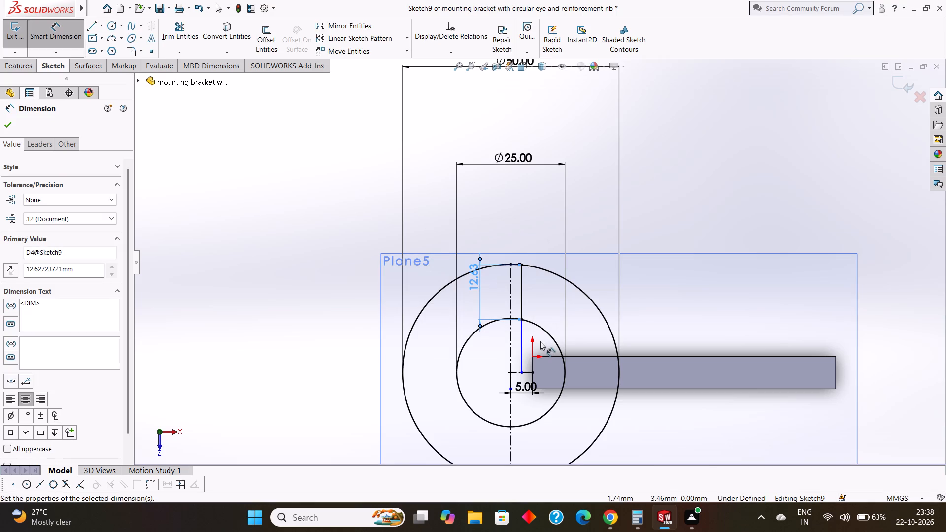
left_click(14, 126)
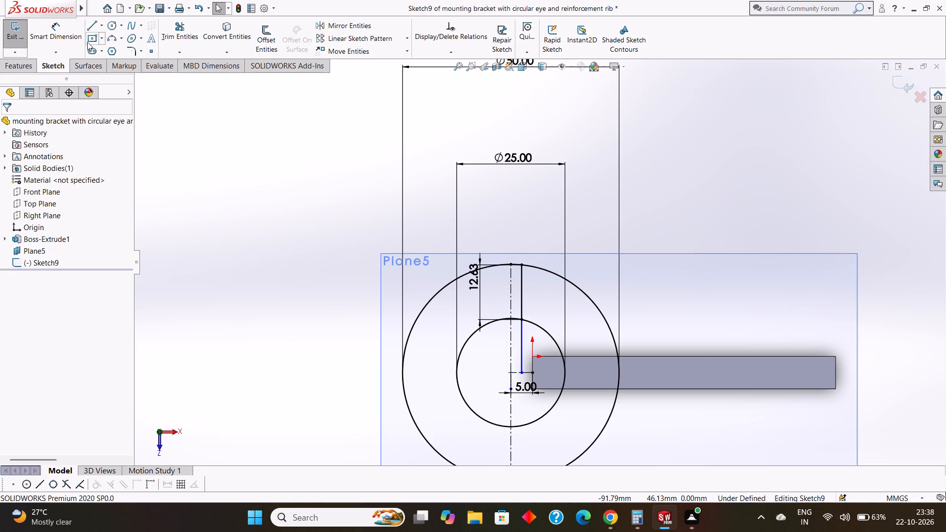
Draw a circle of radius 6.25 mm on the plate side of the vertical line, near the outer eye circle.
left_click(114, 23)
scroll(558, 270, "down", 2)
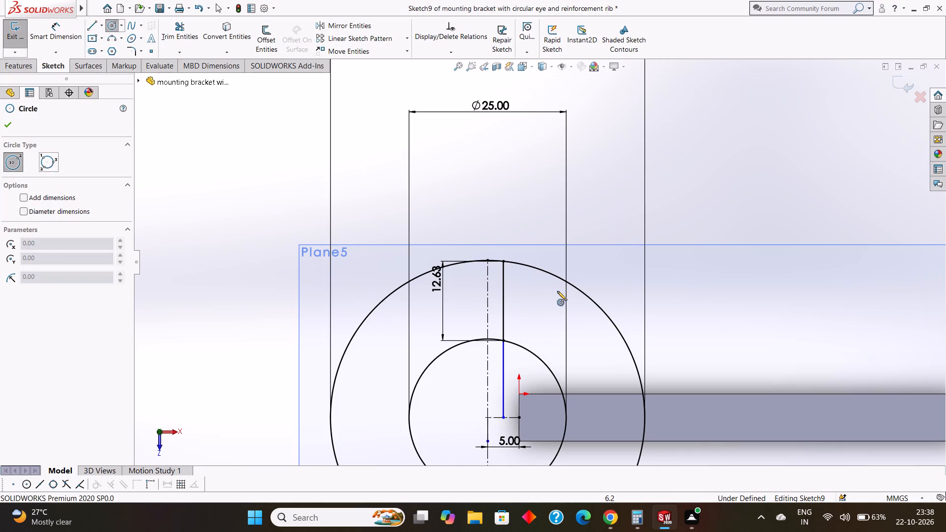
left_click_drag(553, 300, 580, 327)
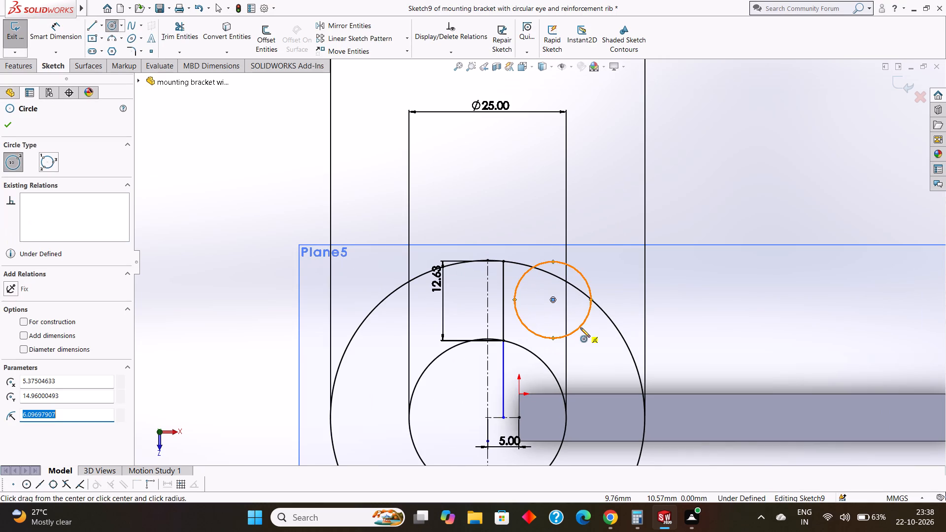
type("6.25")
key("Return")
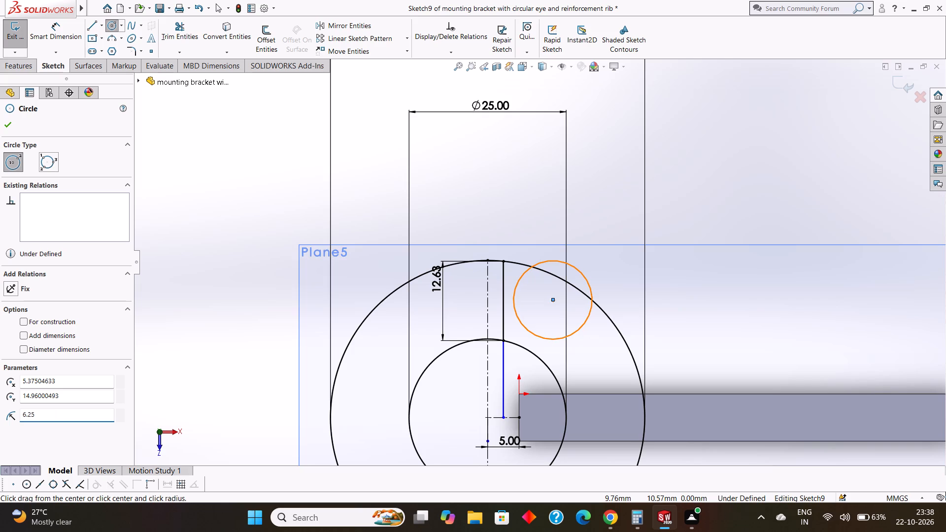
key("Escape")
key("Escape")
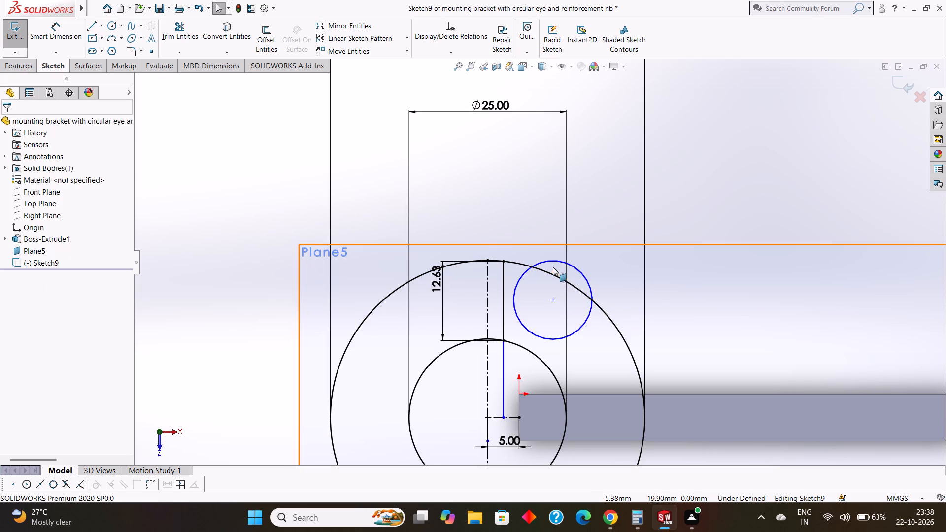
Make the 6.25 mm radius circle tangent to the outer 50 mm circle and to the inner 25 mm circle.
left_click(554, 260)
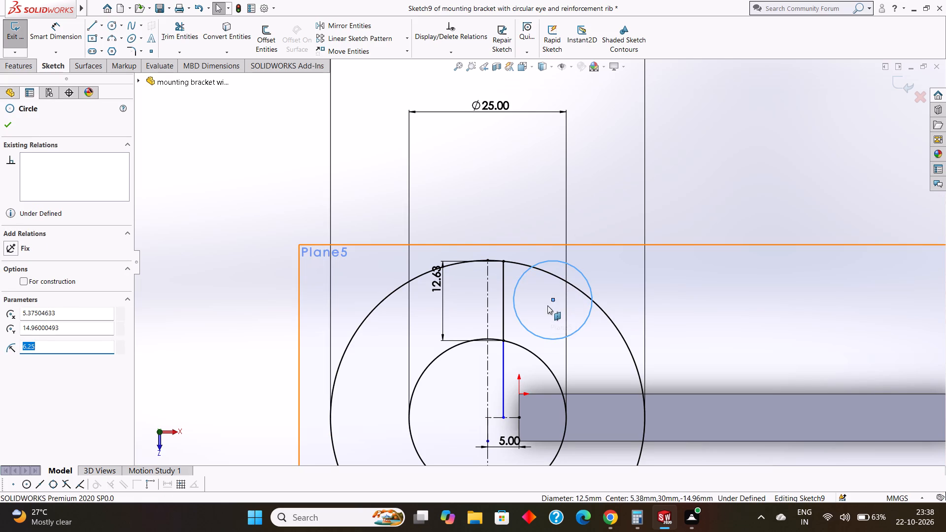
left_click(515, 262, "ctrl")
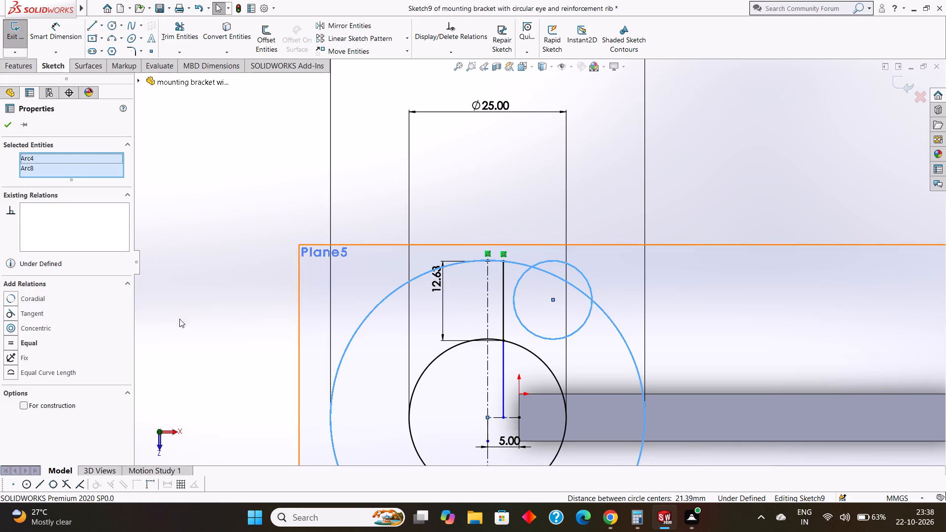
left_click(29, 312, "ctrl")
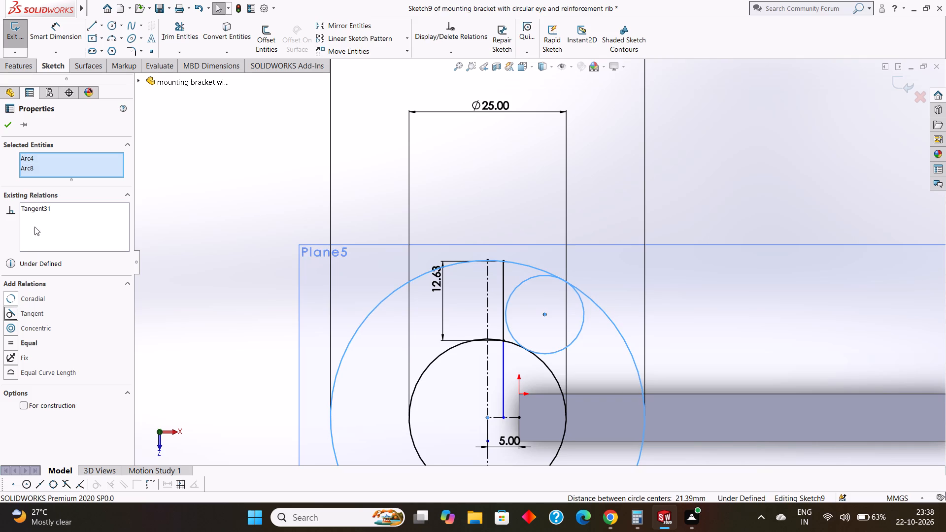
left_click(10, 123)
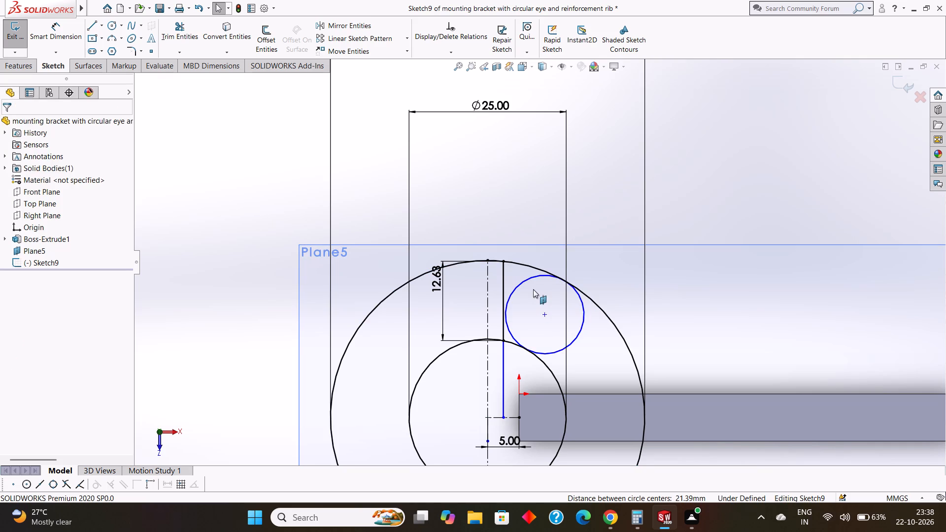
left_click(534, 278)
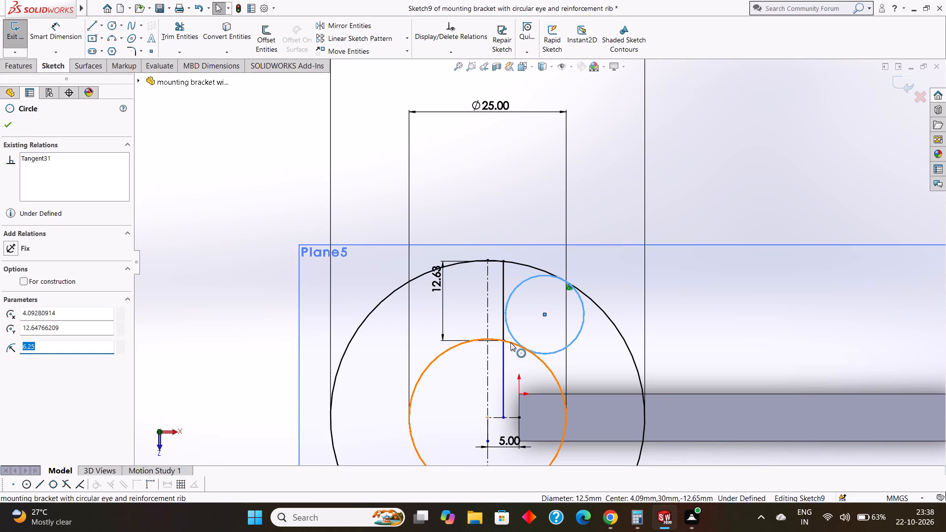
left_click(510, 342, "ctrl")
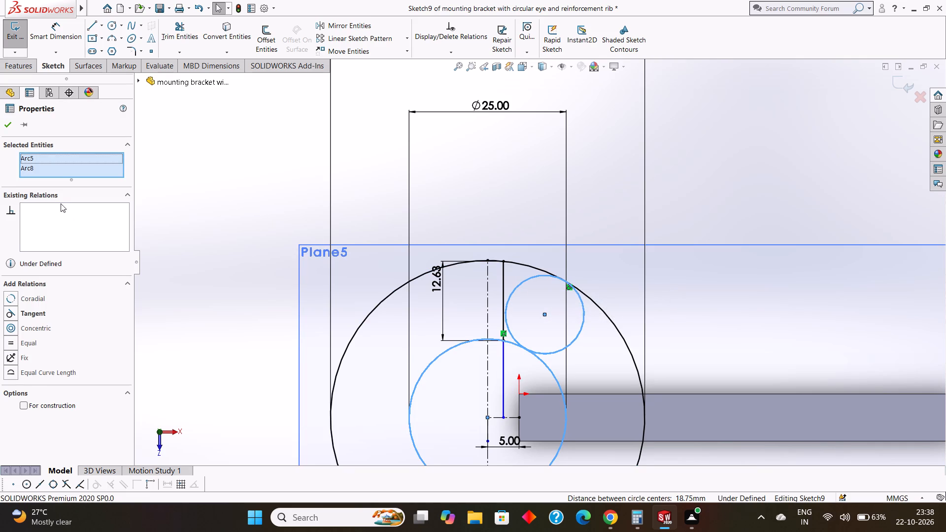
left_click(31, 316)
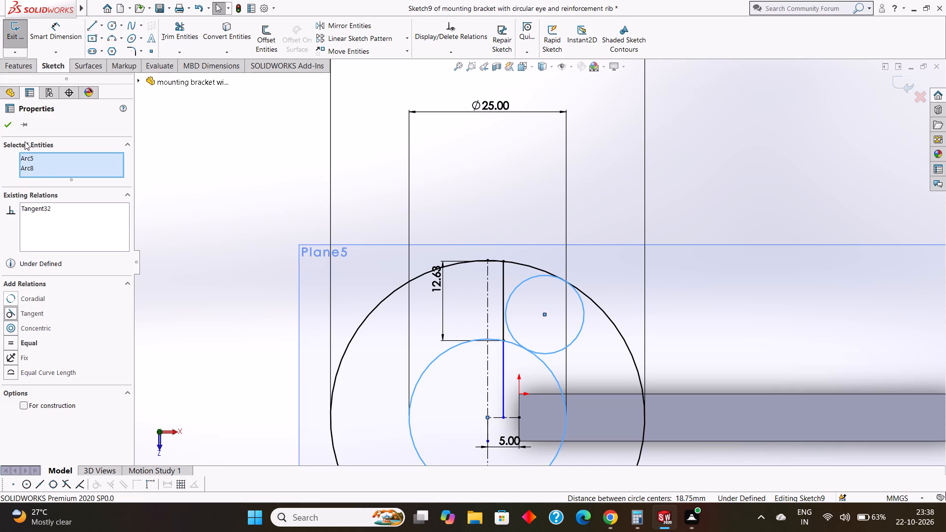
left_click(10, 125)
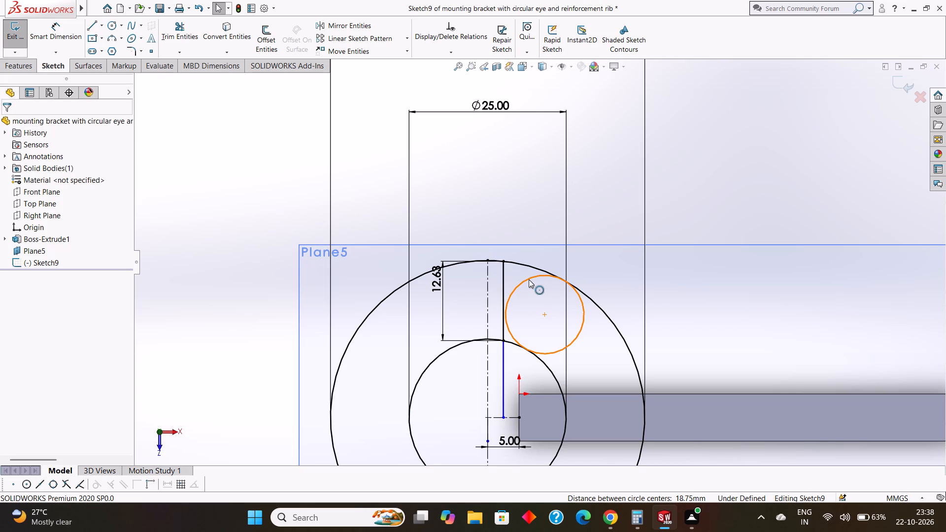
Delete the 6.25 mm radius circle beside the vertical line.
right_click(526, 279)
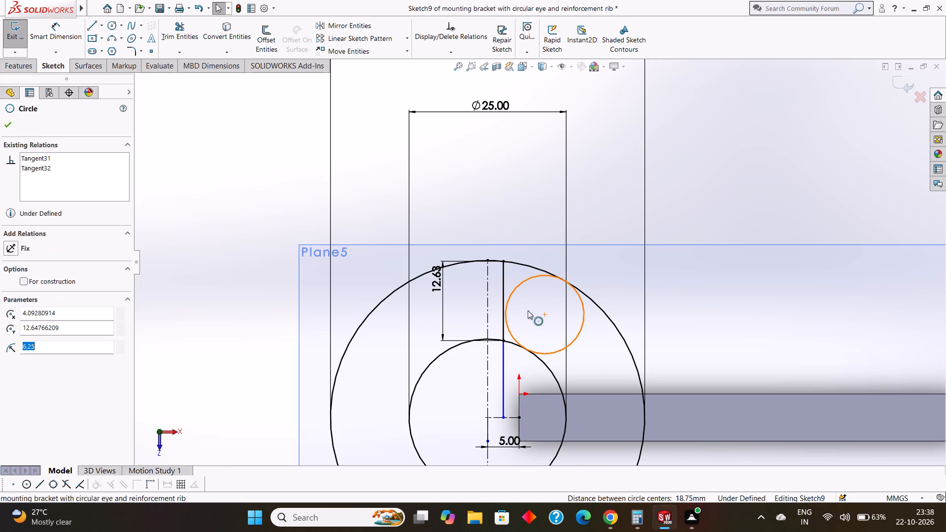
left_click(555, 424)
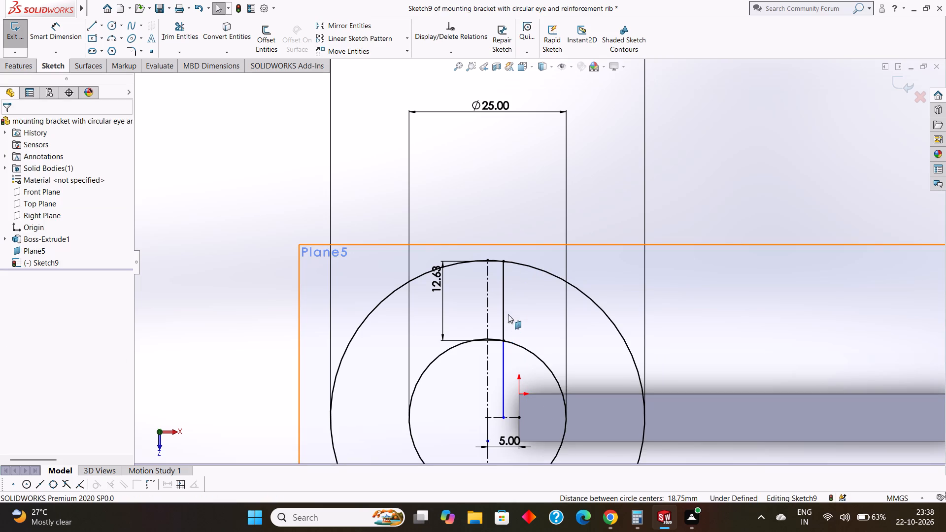
Draw a circle of radius 6.25 mm overlapping the centerline and the solid vertical line at the top of the eye.
left_click(113, 28)
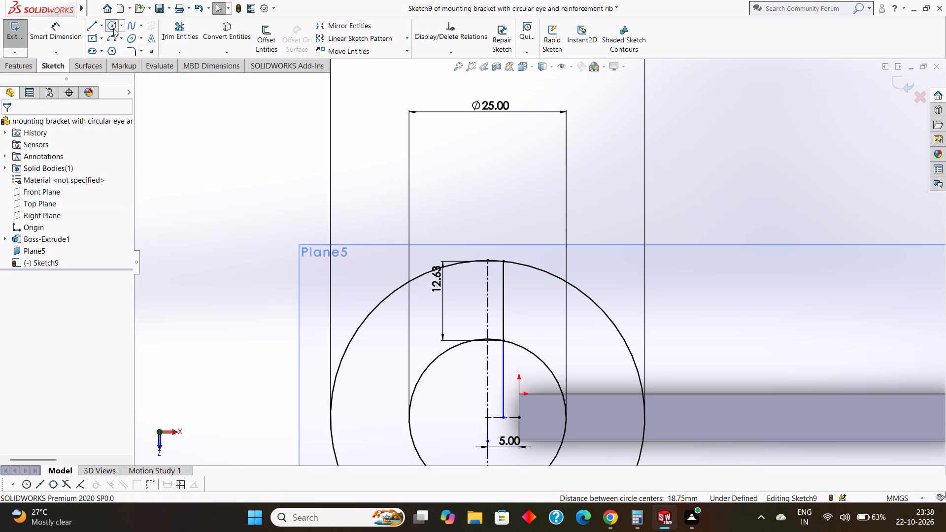
left_click_drag(479, 290, 509, 314)
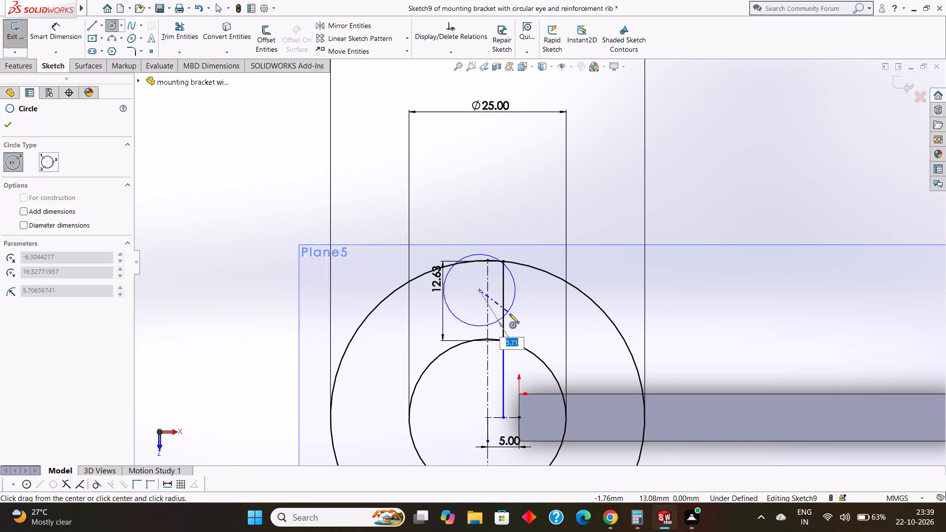
left_click_drag(509, 314, 507, 314)
type("6.25")
key("Return")
key("Escape")
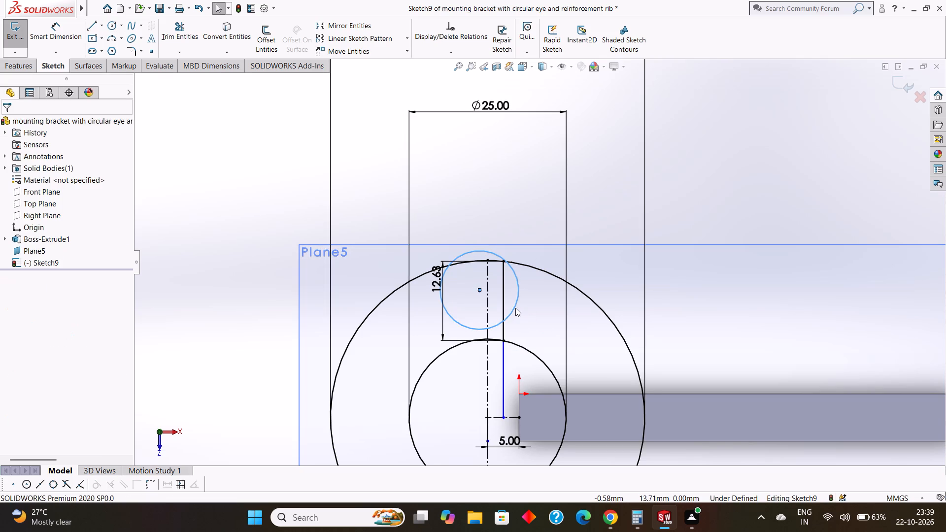
key("Escape")
Make the new 6.25 mm radius circle tangent to the inner 25 mm circle and to the outer 50 mm circle.
left_click(515, 275)
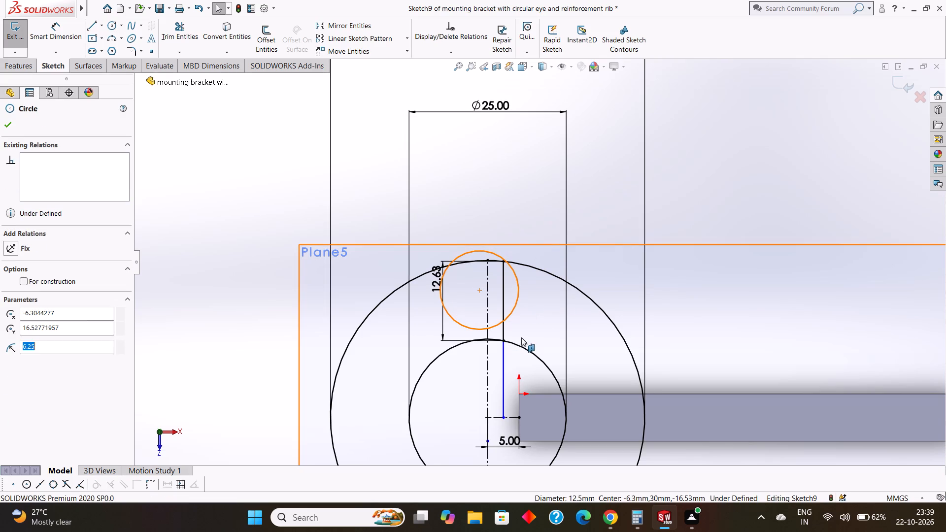
left_click(514, 343, "ctrl")
left_click(35, 311)
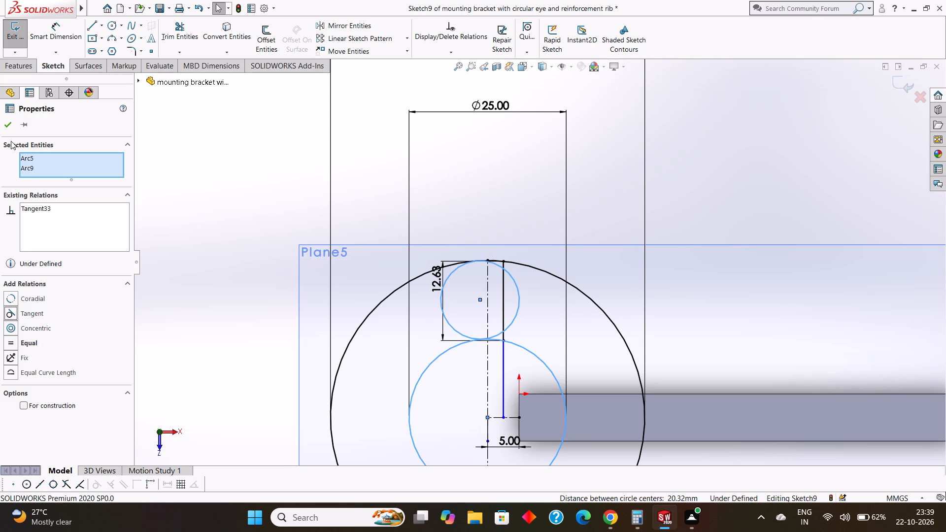
left_click(4, 119)
scroll(508, 269, "down", 5)
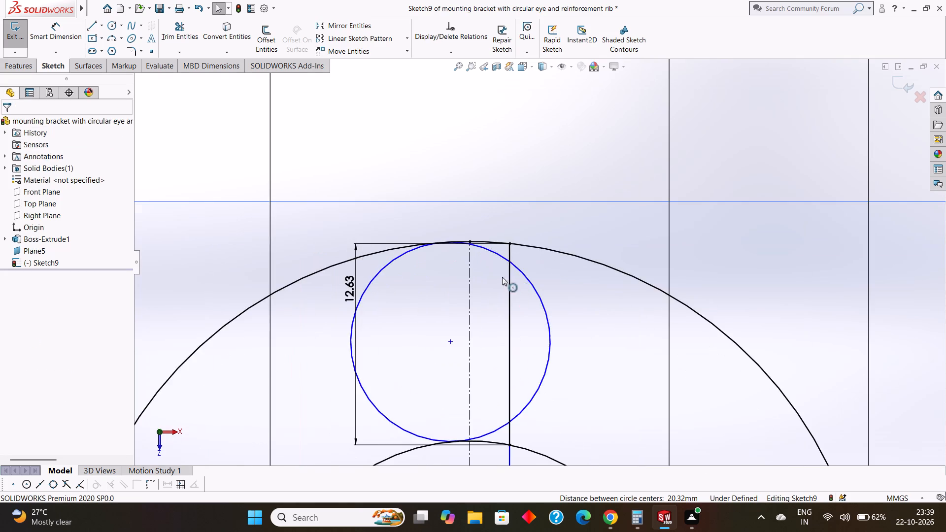
scroll(479, 239, "down", 4)
scroll(484, 264, "up", 7)
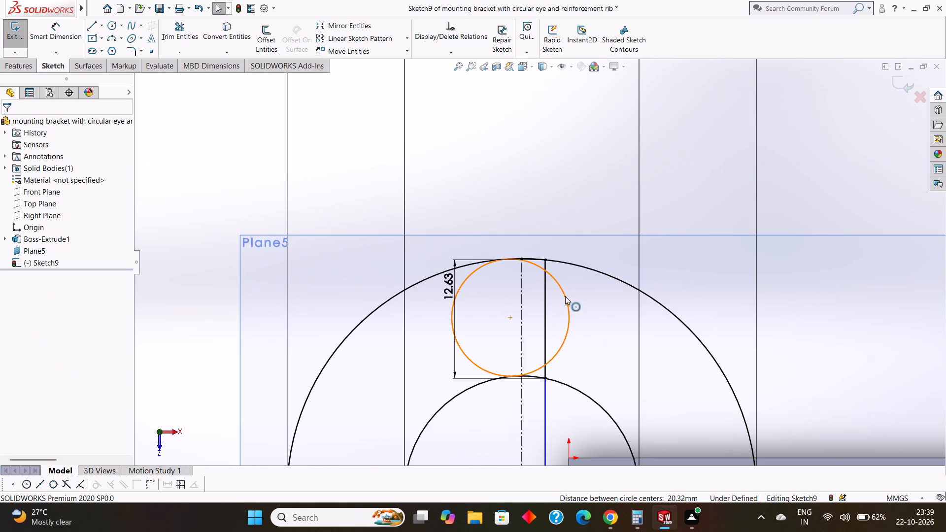
scroll(565, 296, "up", 2)
left_click(557, 283)
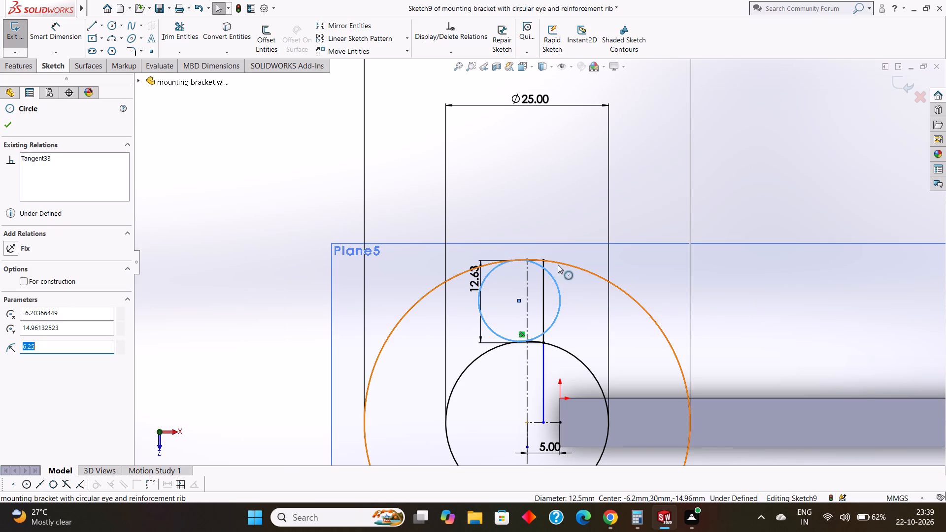
left_click(558, 264, "ctrl")
left_click(40, 314)
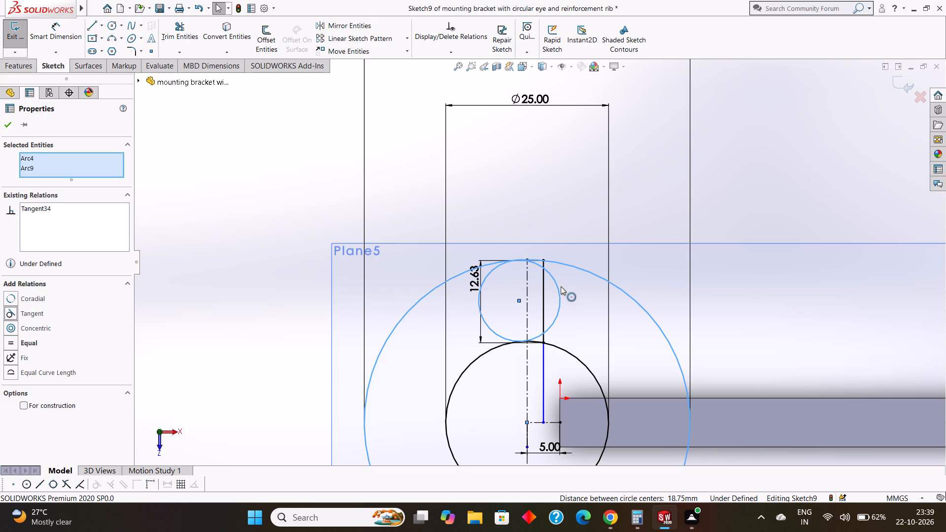
Trim away the half of the 6.25 mm radius circle facing away from the plate, between its two tangent points.
left_click(8, 131)
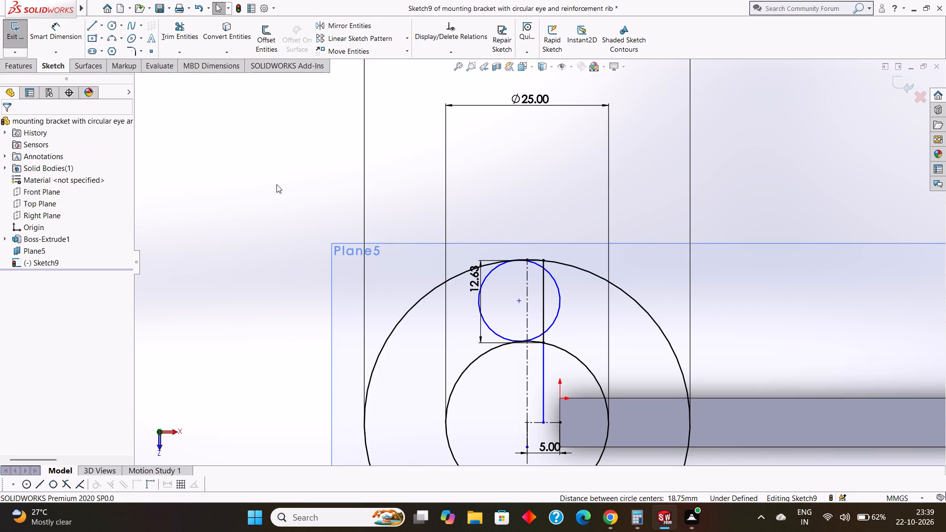
left_click(190, 35)
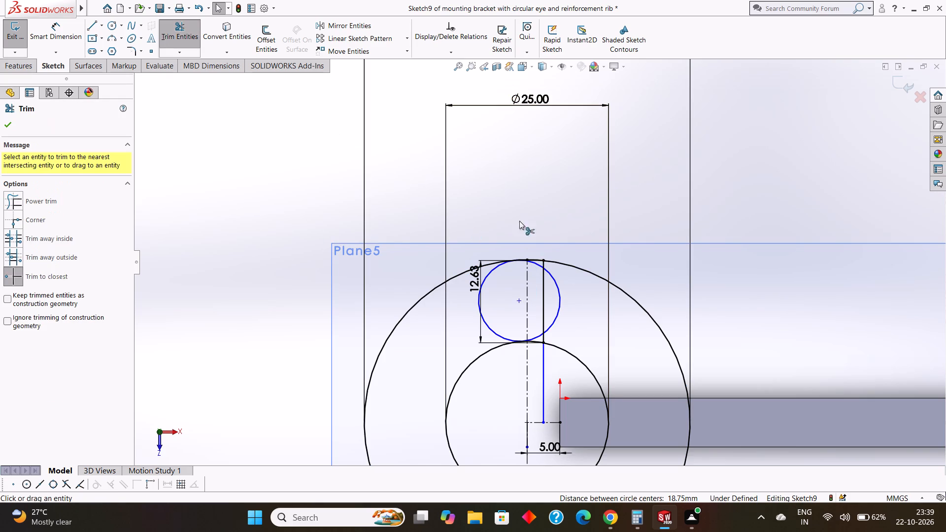
left_click(498, 266)
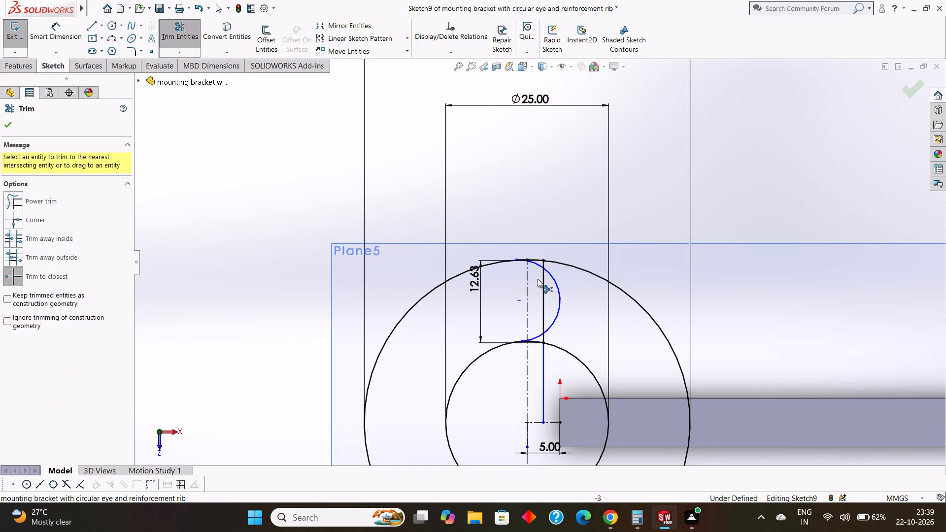
Trim away all segments of the solid vertical line crossing the arc, accepting deletion of its associated dimensions.
scroll(539, 276, "down", 4)
scroll(543, 353, "up", 2)
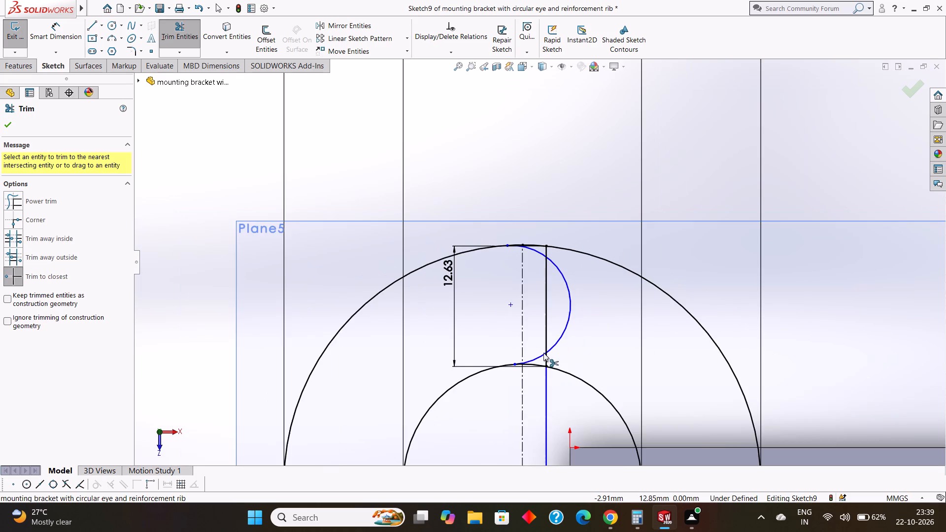
scroll(543, 353, "up", 2)
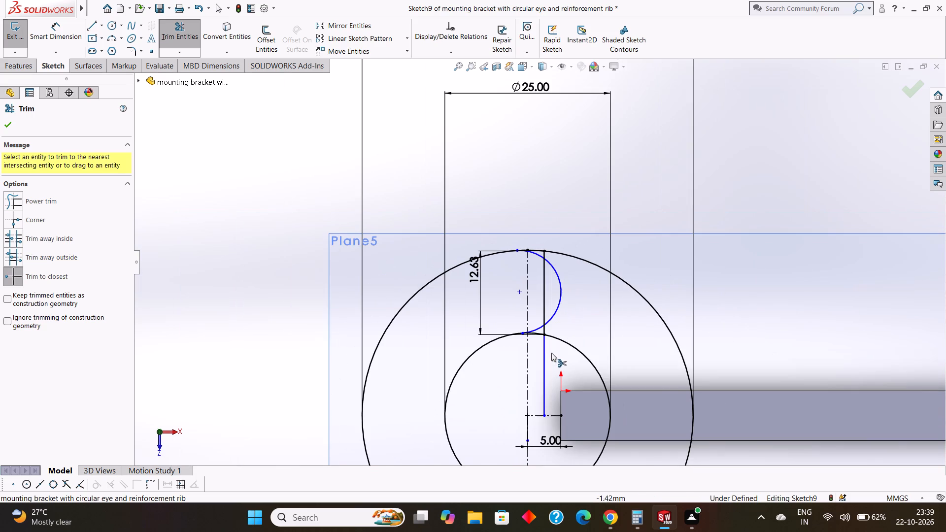
scroll(546, 319, "up", 1)
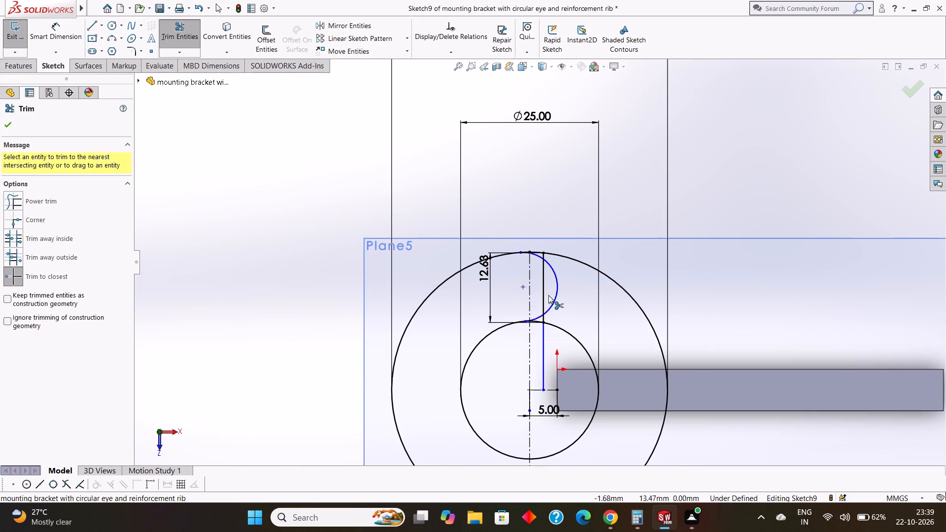
scroll(549, 297, "down", 1)
scroll(551, 297, "up", 2)
scroll(556, 251, "down", 8)
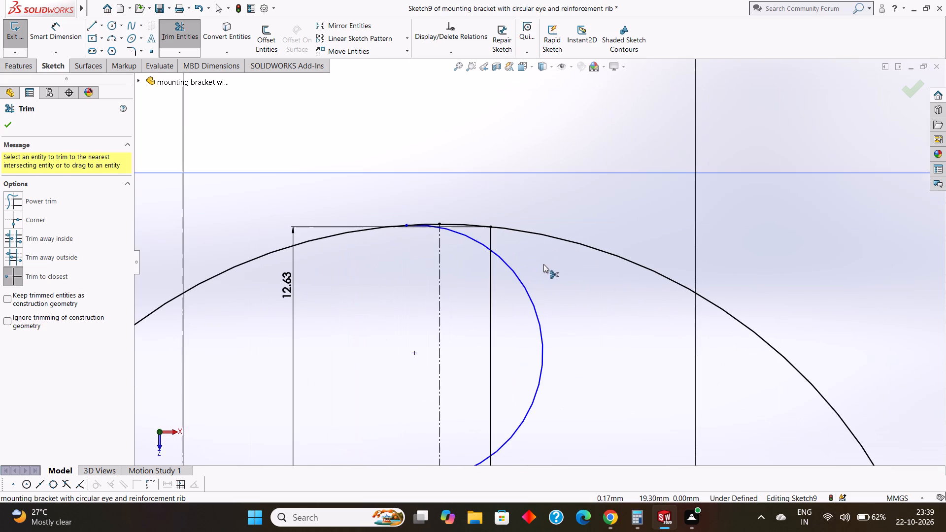
left_click(489, 234)
left_click(494, 266)
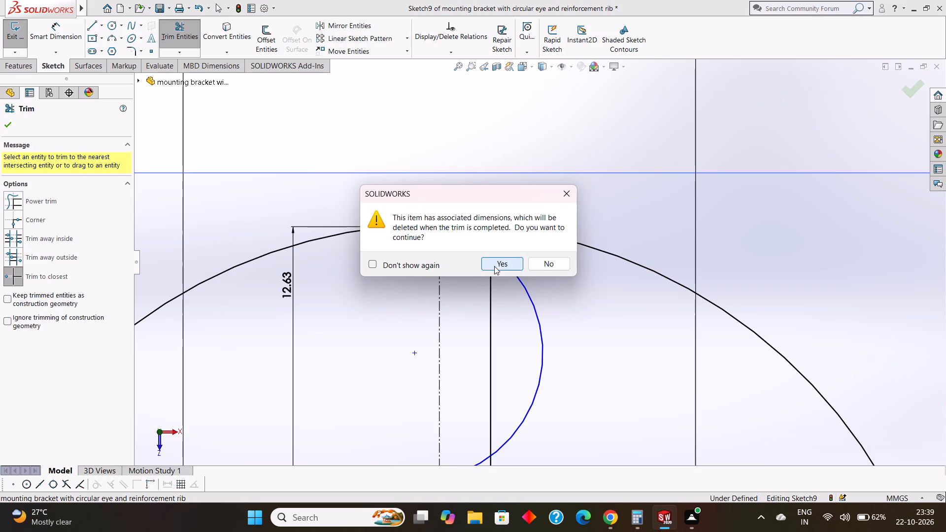
left_click(491, 278)
scroll(491, 279, "up", 4)
scroll(526, 361, "down", 2)
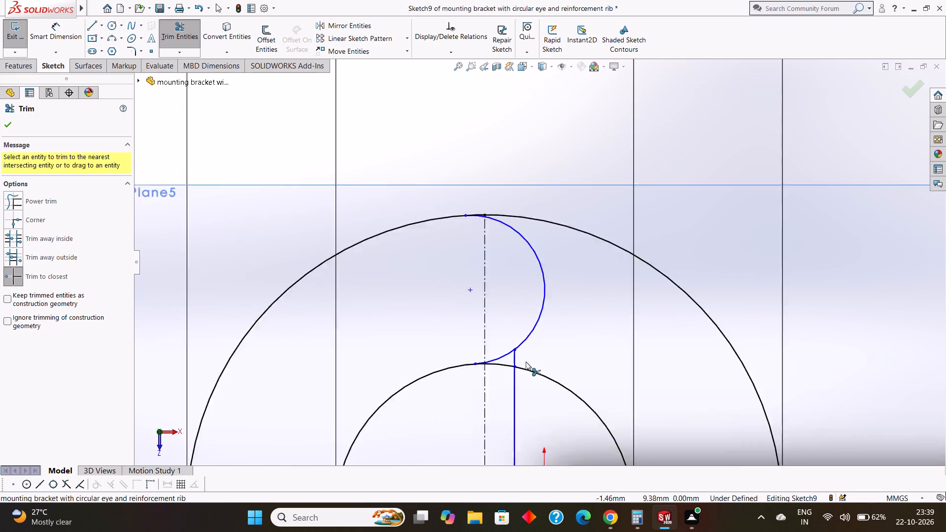
scroll(526, 362, "down", 3)
left_click(504, 329)
left_click(505, 358)
scroll(505, 358, "up", 4)
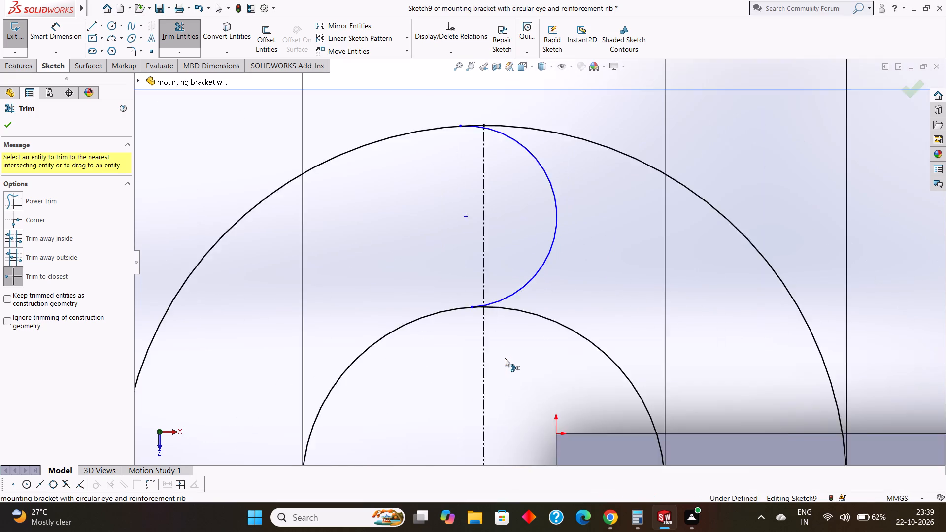
scroll(505, 358, "up", 4)
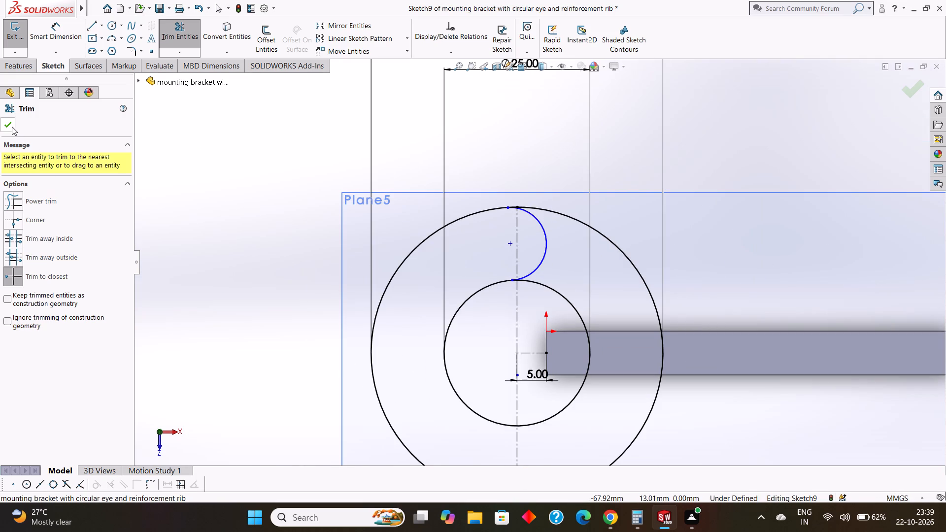
left_click(12, 127)
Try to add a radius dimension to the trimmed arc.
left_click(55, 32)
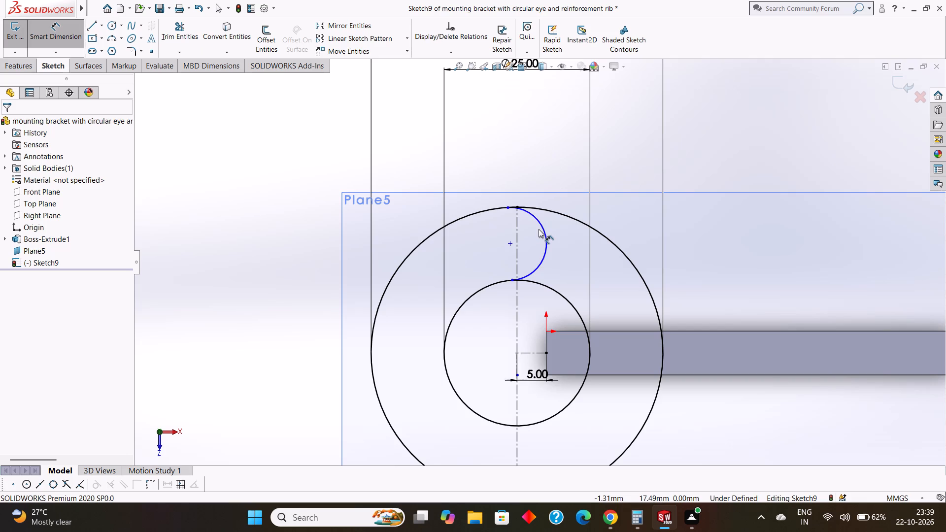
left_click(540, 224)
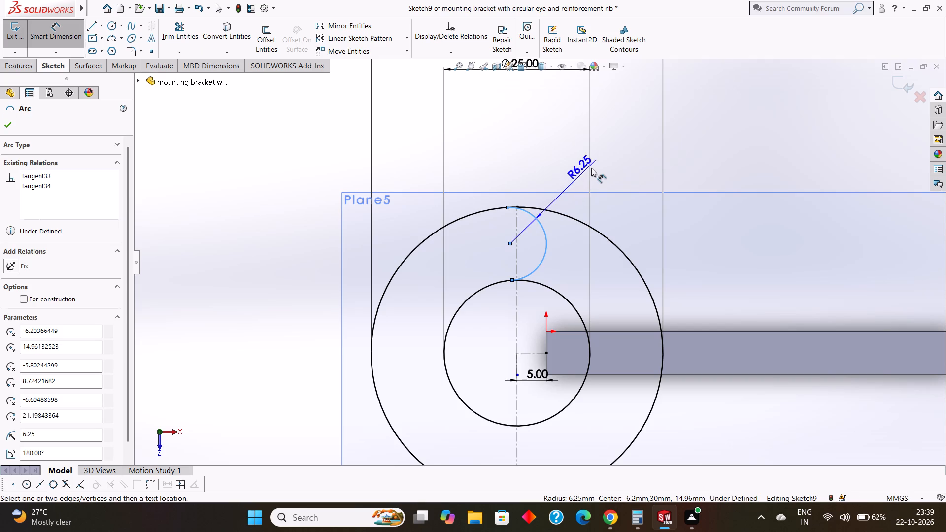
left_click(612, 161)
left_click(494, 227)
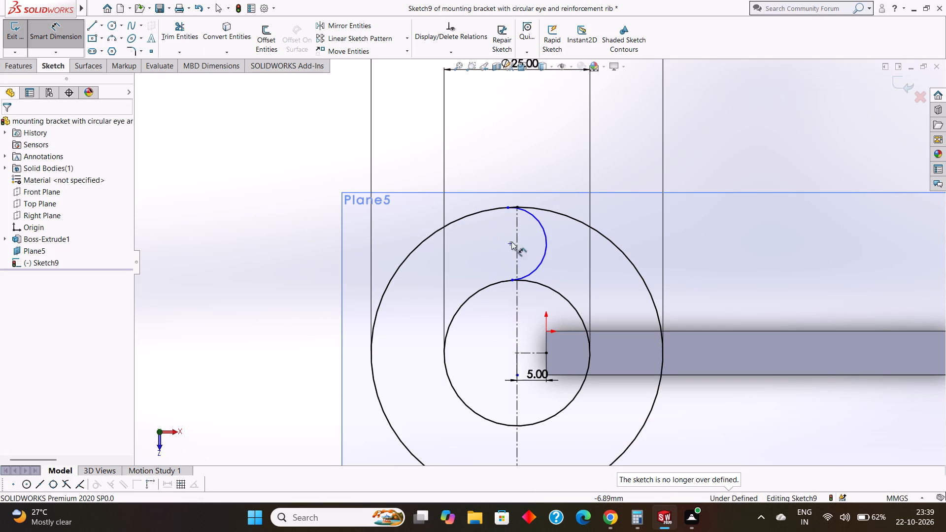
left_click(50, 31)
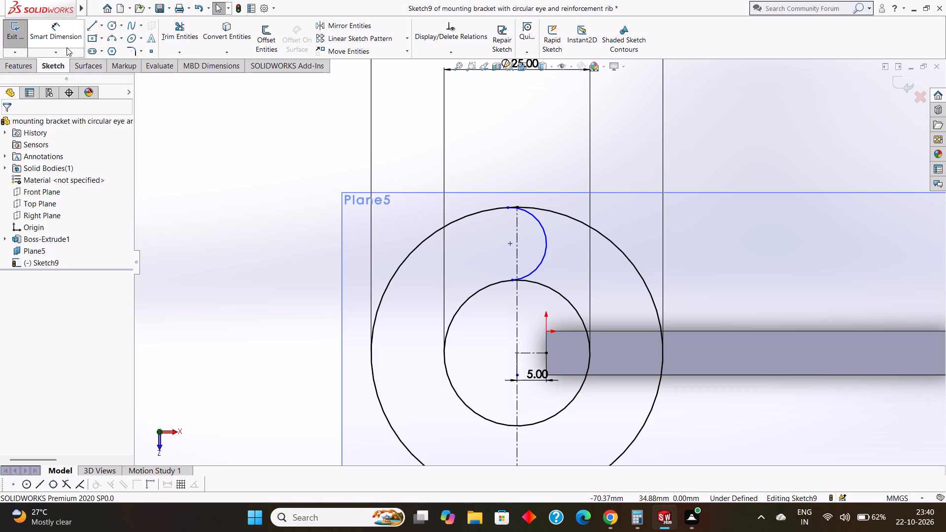
Dimension the horizontal distance between the origin and the arc's upper endpoint on the outer eye circle.
left_click(61, 34)
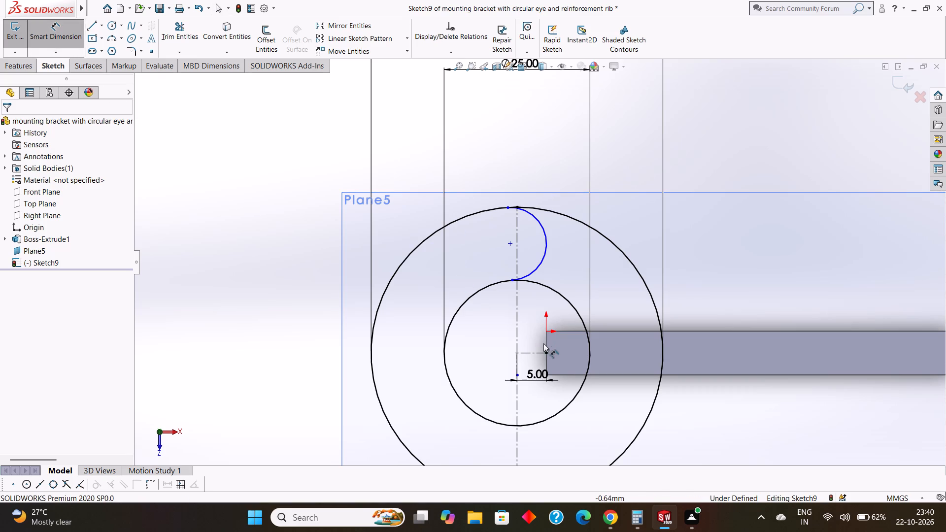
left_click(545, 333)
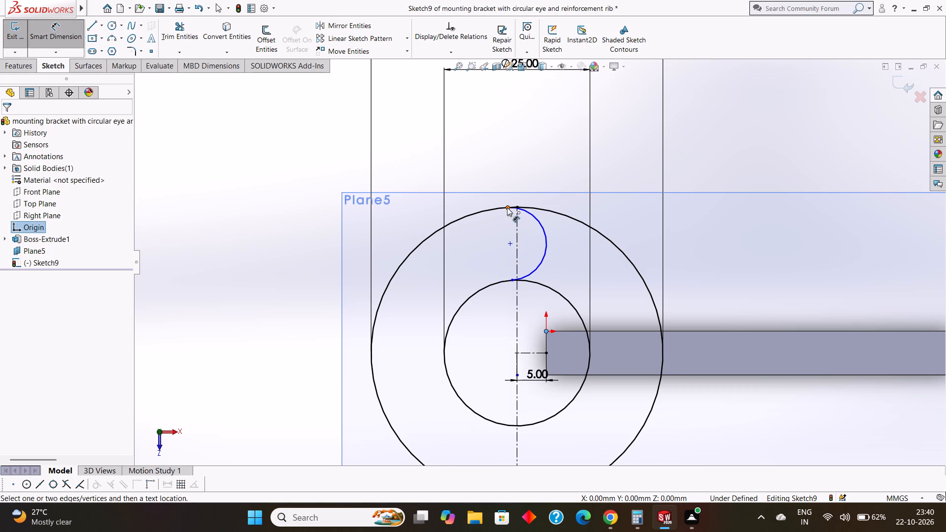
left_click(507, 207)
left_click(525, 145)
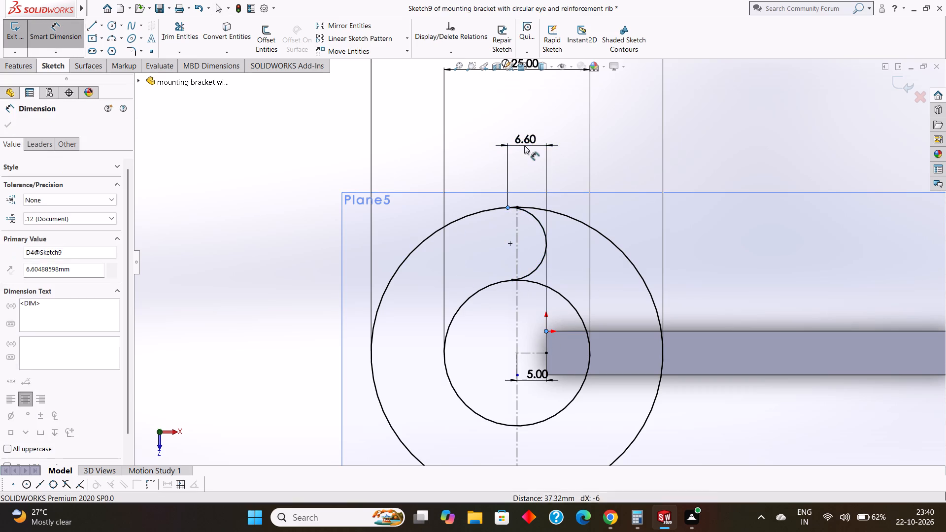
left_click(484, 133)
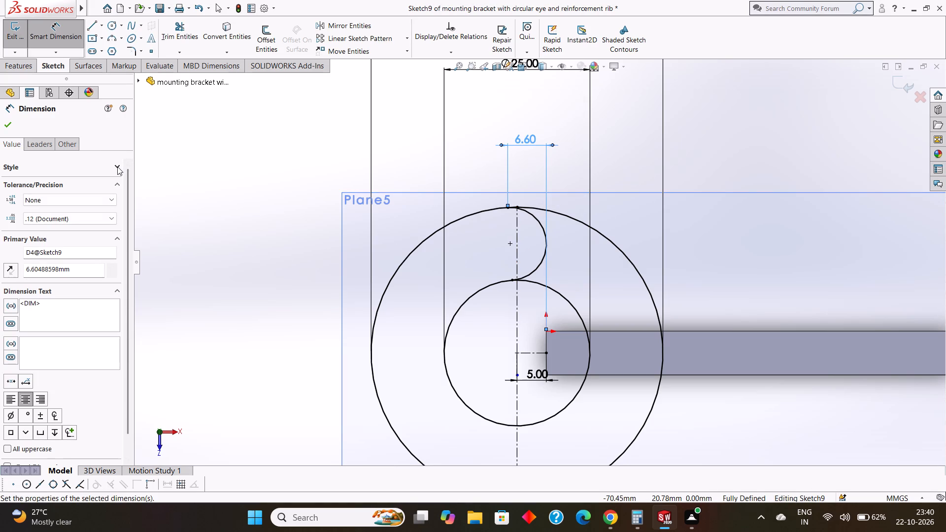
scroll(265, 208, "up", 4)
scroll(510, 258, "down", 2)
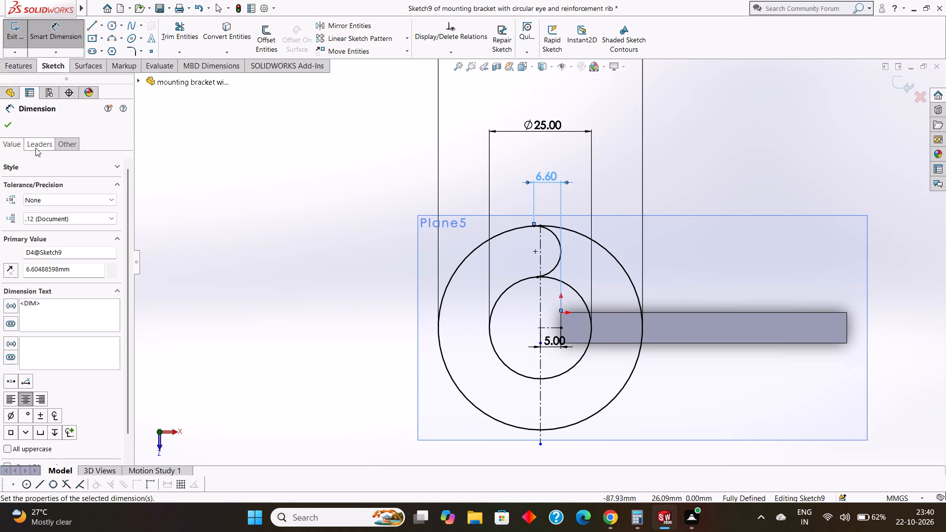
left_click(13, 126)
Examine the arc's tangent ends on the outer and inner eye circles and the overall sketch layout.
scroll(631, 274, "up", 2)
scroll(568, 232, "down", 3)
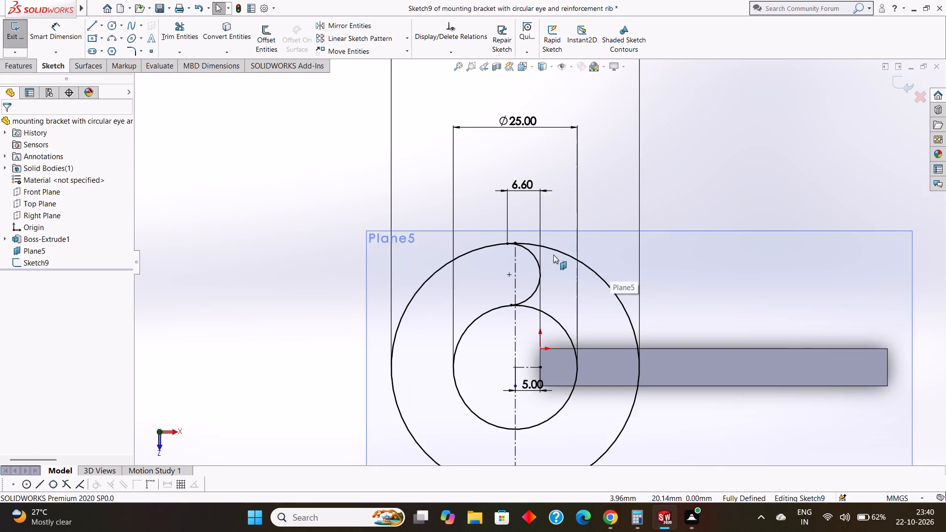
scroll(505, 248, "down", 13)
scroll(557, 253, "up", 4)
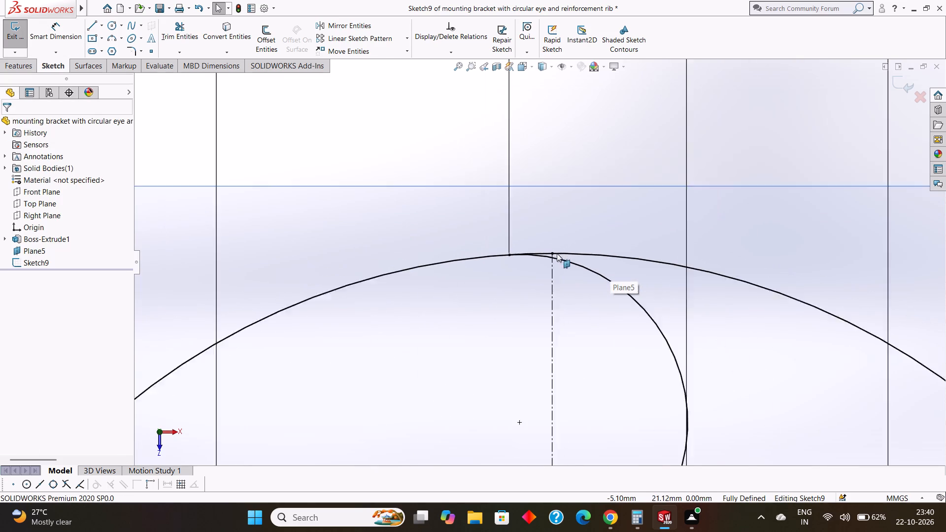
scroll(564, 266, "up", 5)
scroll(555, 310, "up", 3)
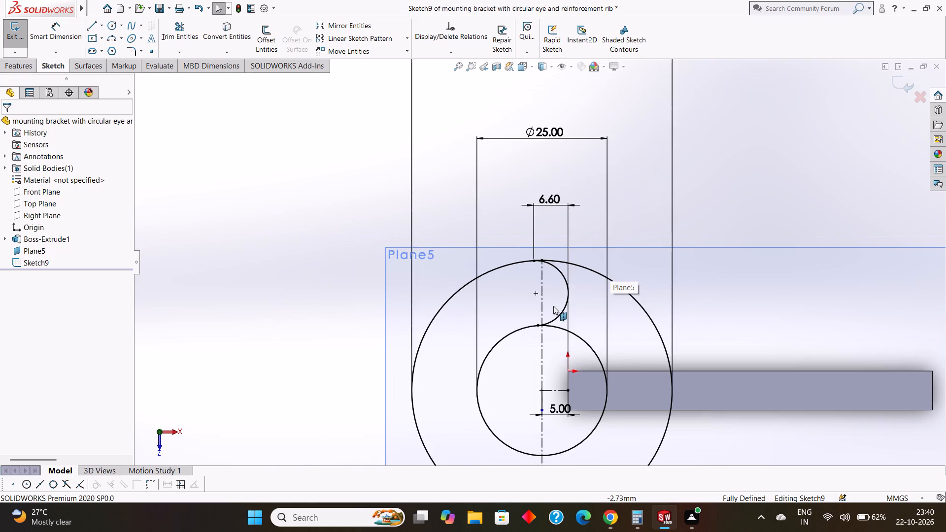
scroll(553, 306, "up", 3)
scroll(545, 316, "down", 3)
scroll(526, 274, "down", 4)
scroll(549, 280, "up", 3)
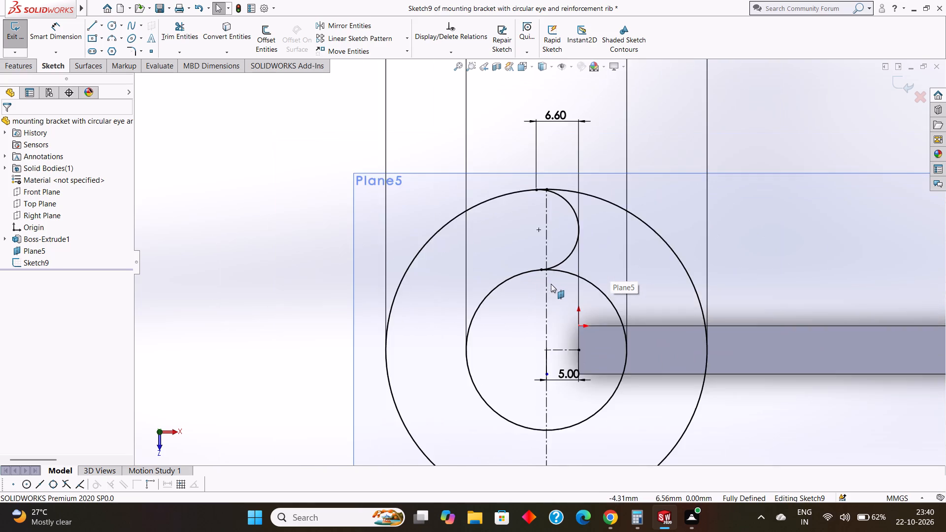
scroll(551, 284, "up", 4)
scroll(558, 315, "down", 2)
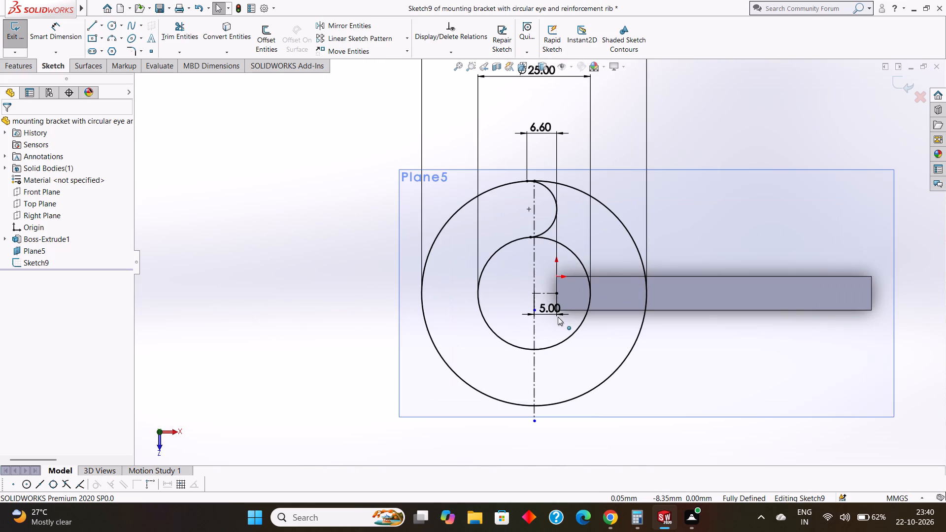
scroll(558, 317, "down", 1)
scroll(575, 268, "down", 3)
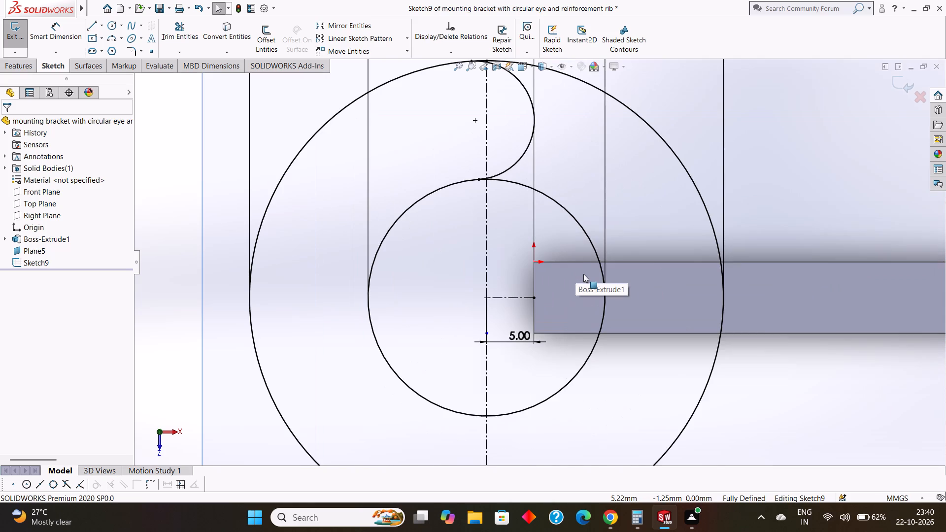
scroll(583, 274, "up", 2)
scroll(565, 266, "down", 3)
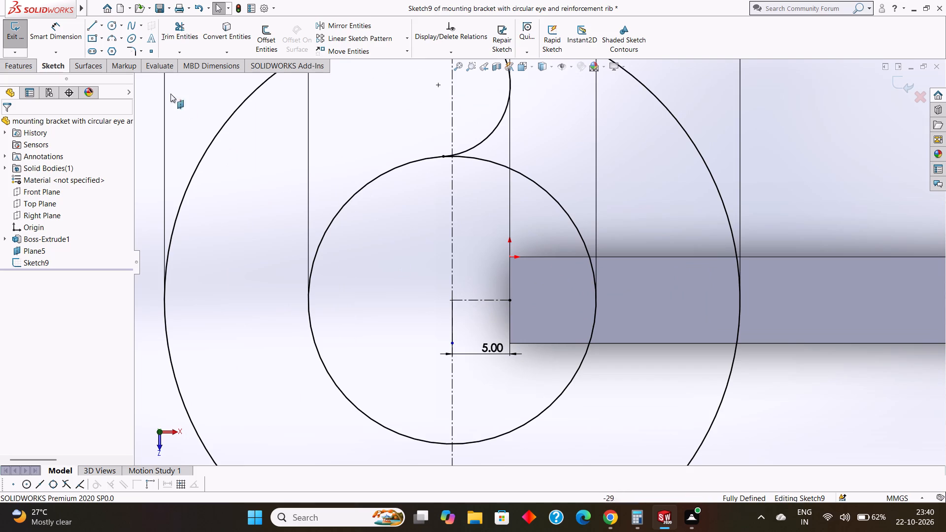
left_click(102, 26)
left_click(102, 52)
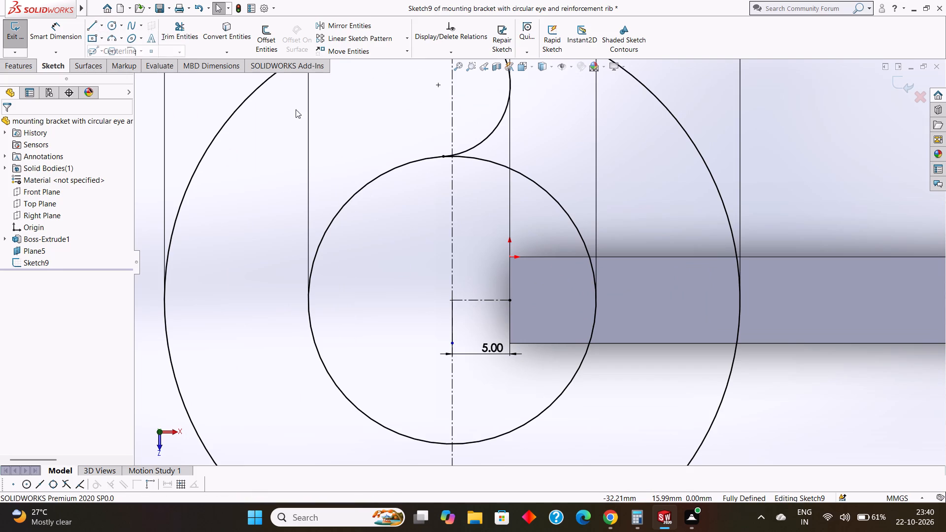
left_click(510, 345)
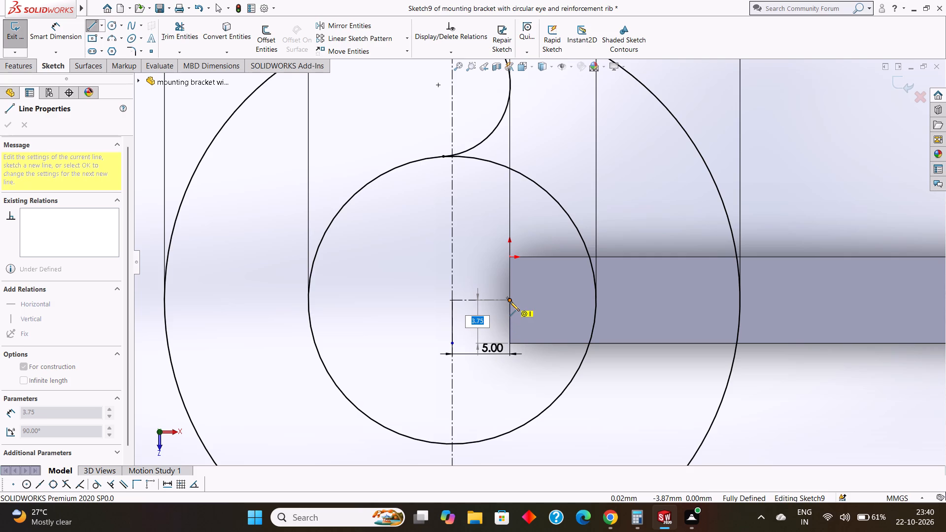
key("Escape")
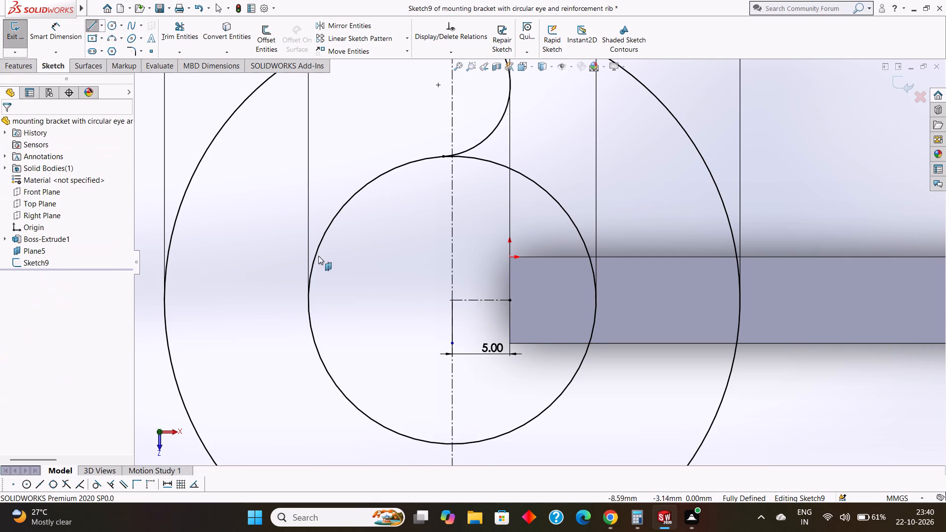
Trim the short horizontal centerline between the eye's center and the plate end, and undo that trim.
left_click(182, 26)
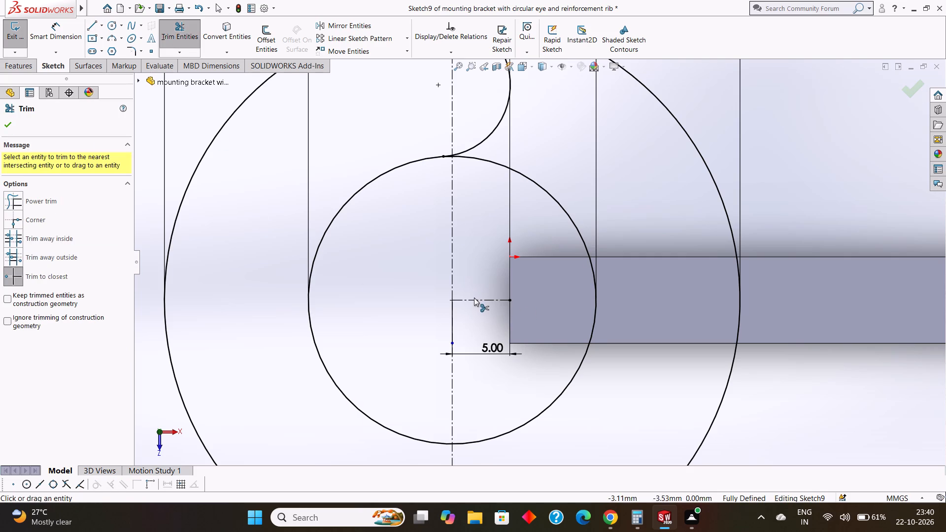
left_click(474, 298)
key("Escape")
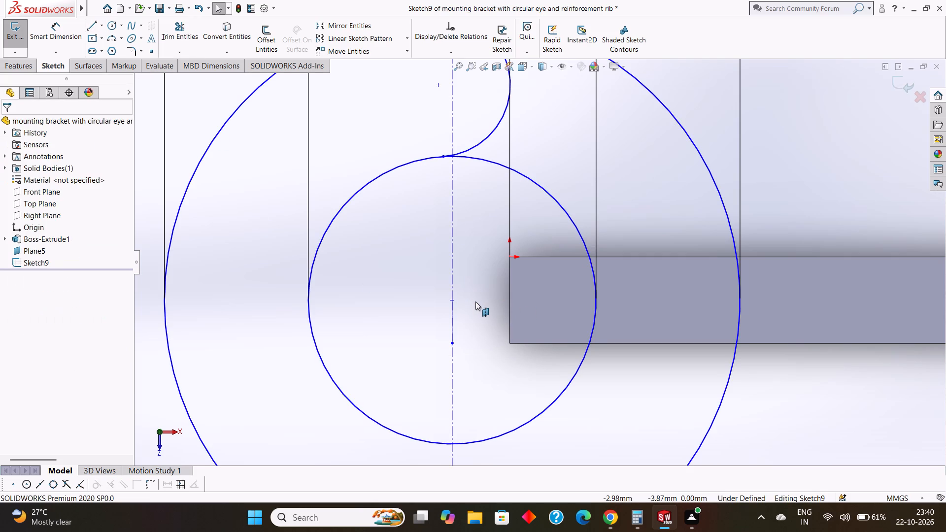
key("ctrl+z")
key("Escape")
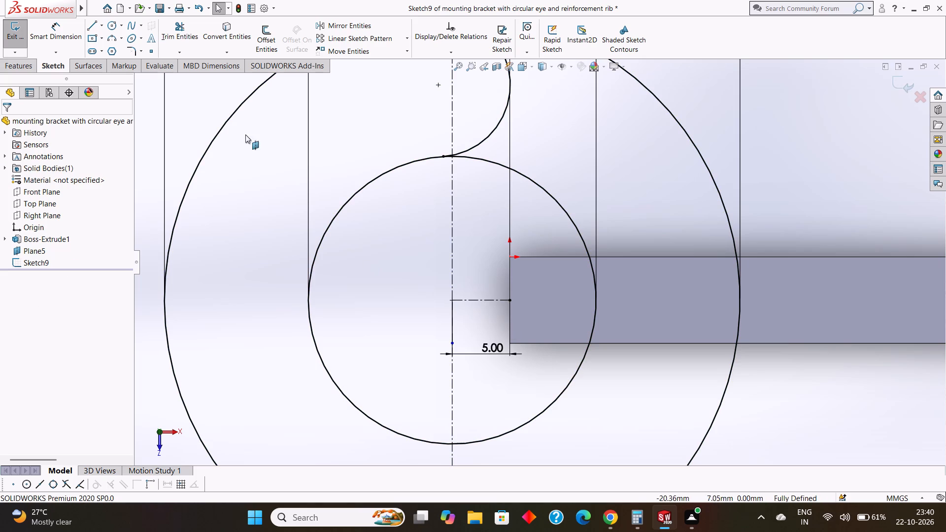
Draw a 6.37 mm vertical centerline upward from the lower corner of the plate's end edge.
left_click(101, 28)
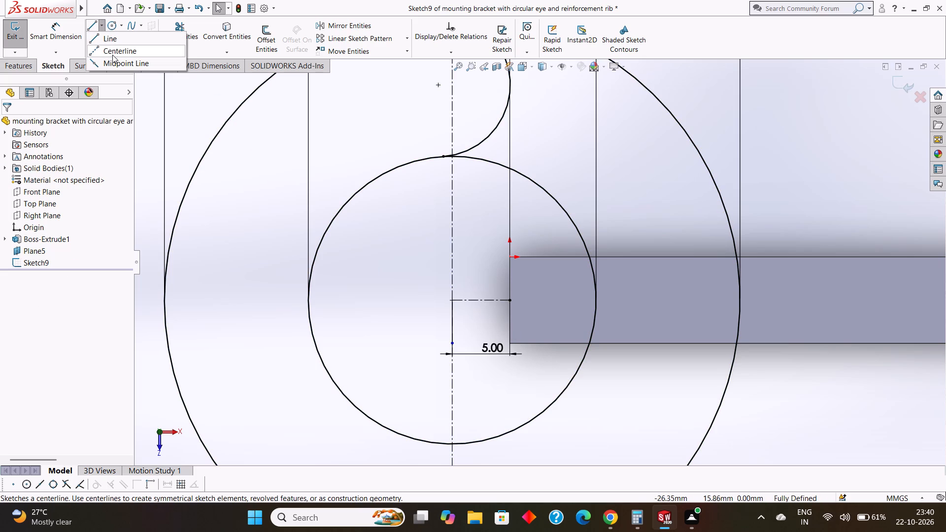
left_click(113, 50)
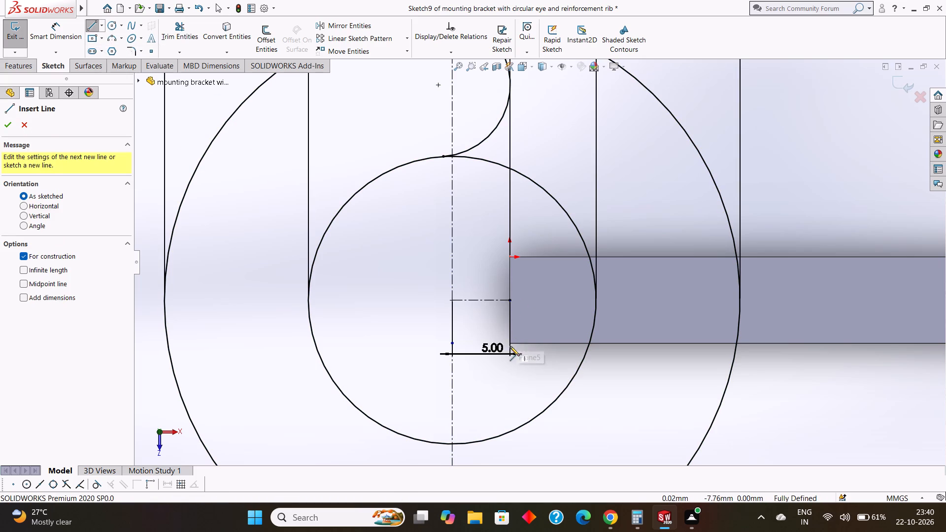
left_click(509, 344)
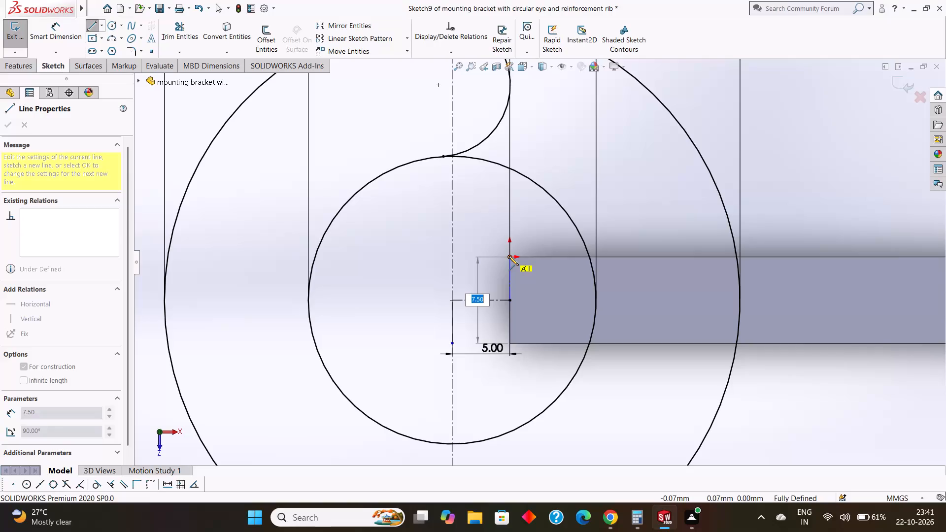
type("6.37")
key("Return")
key("Escape")
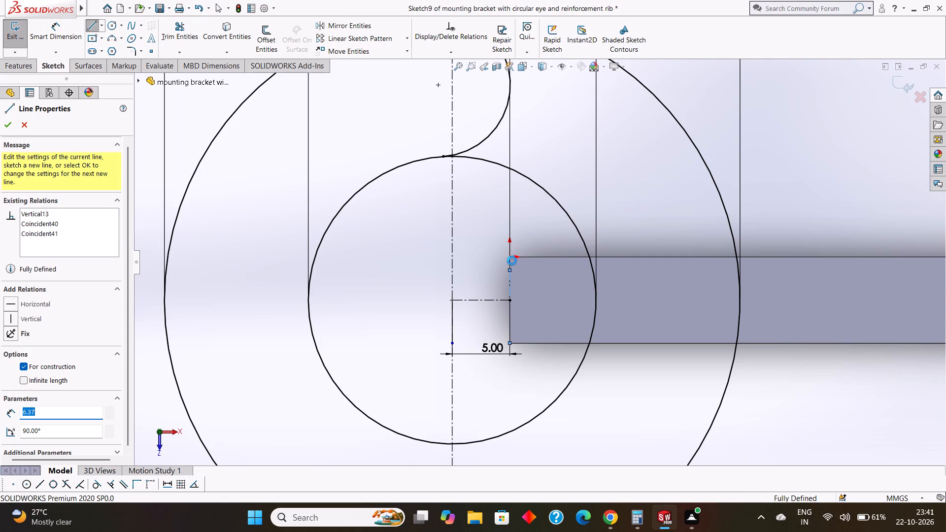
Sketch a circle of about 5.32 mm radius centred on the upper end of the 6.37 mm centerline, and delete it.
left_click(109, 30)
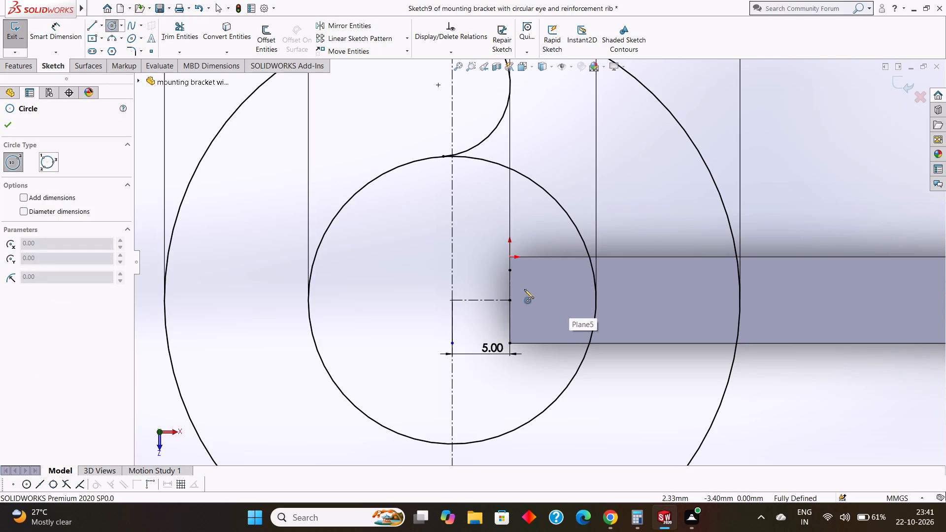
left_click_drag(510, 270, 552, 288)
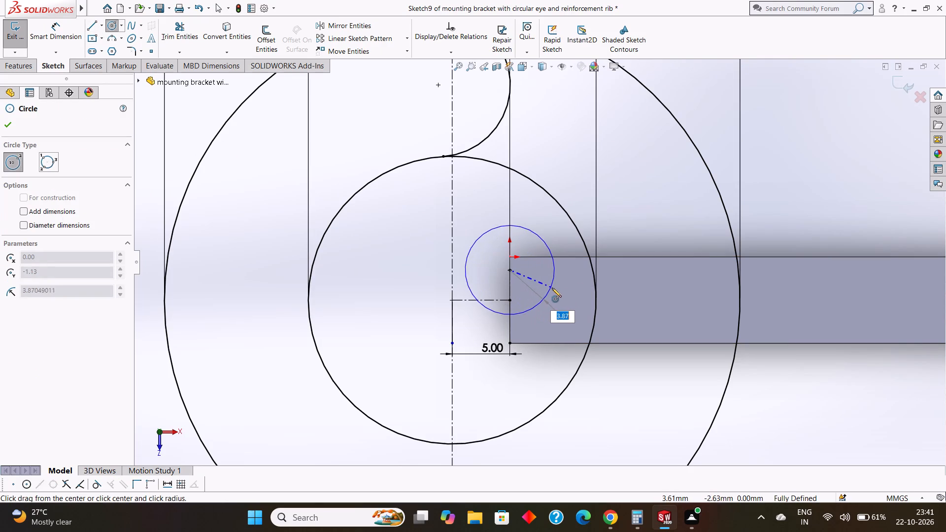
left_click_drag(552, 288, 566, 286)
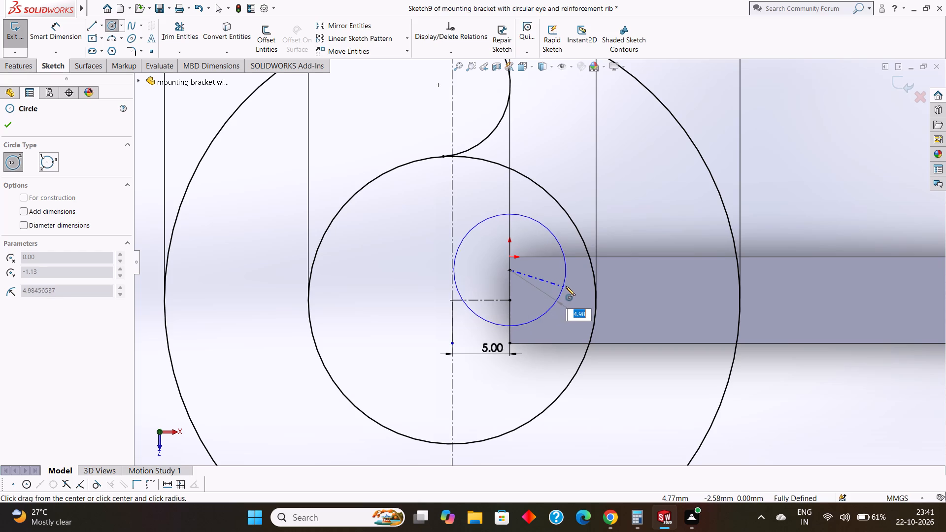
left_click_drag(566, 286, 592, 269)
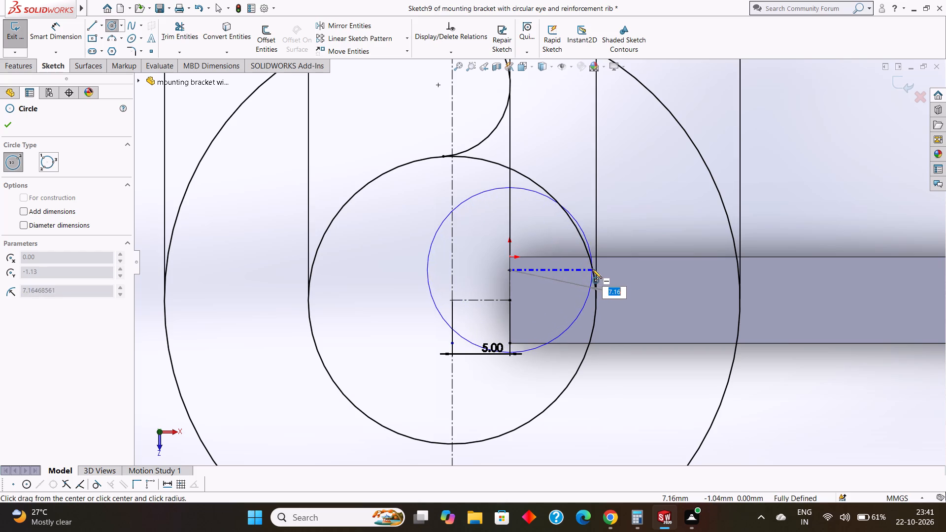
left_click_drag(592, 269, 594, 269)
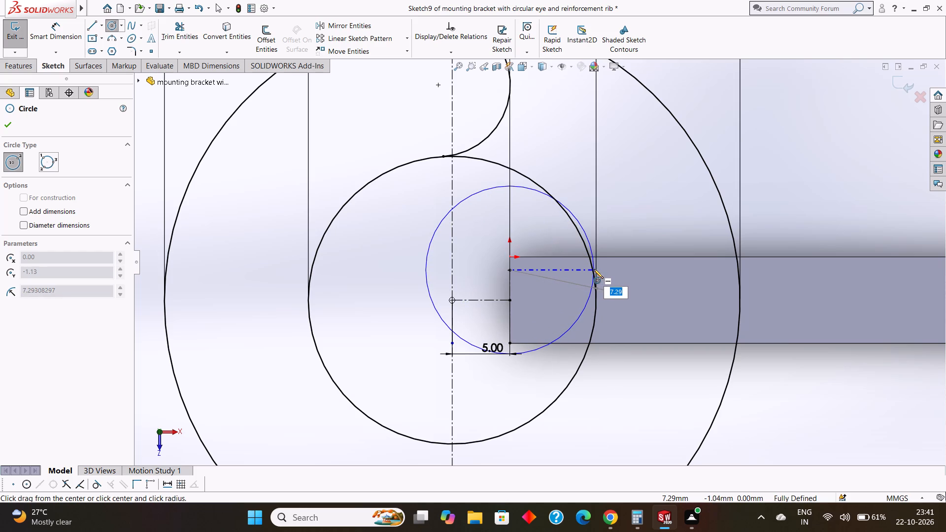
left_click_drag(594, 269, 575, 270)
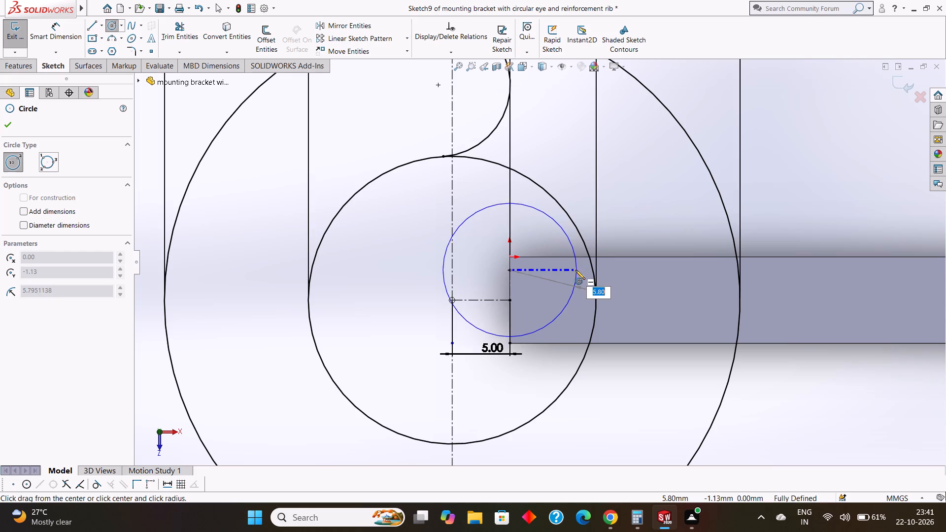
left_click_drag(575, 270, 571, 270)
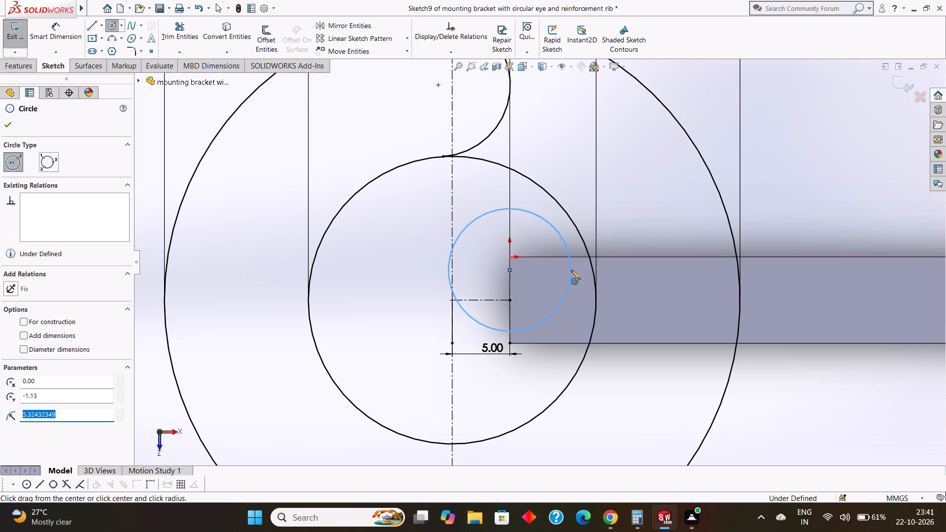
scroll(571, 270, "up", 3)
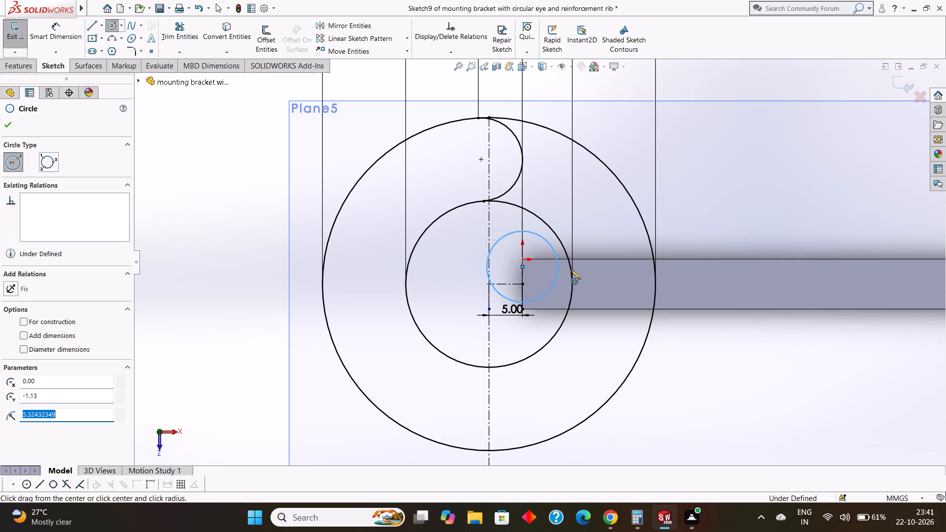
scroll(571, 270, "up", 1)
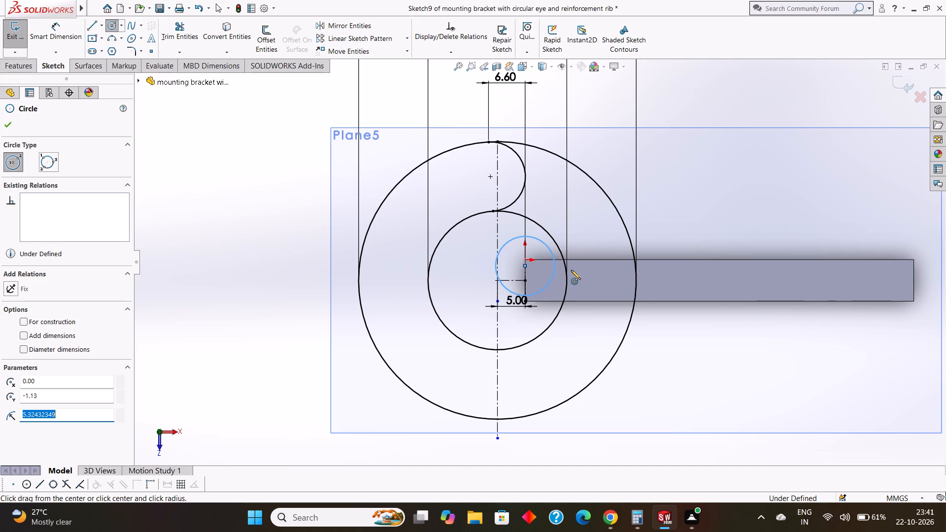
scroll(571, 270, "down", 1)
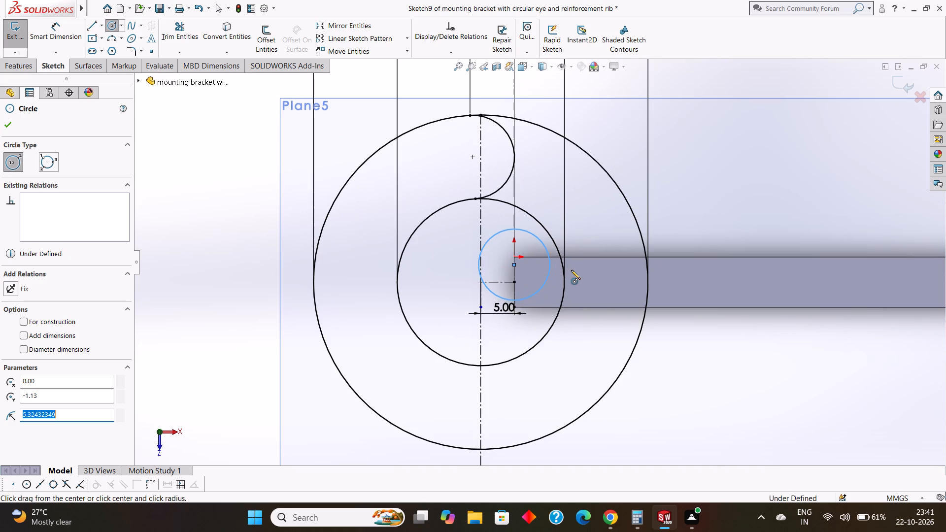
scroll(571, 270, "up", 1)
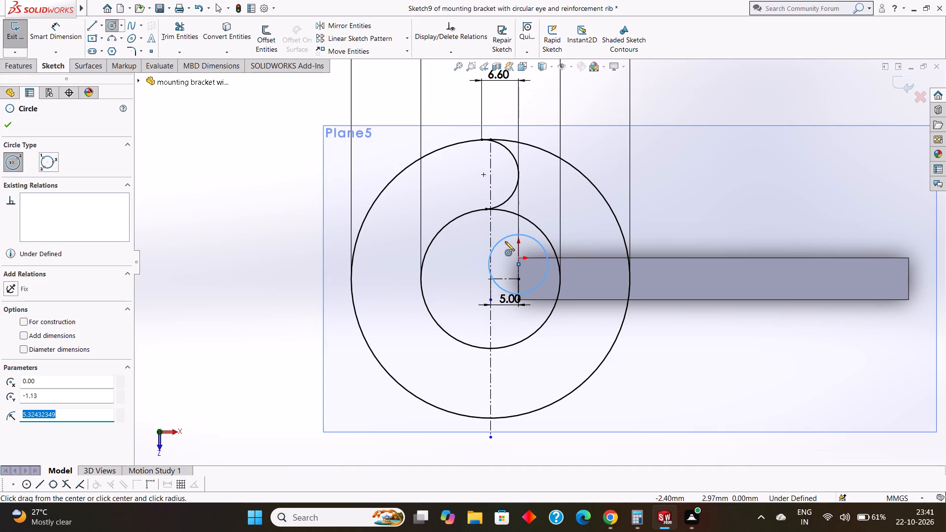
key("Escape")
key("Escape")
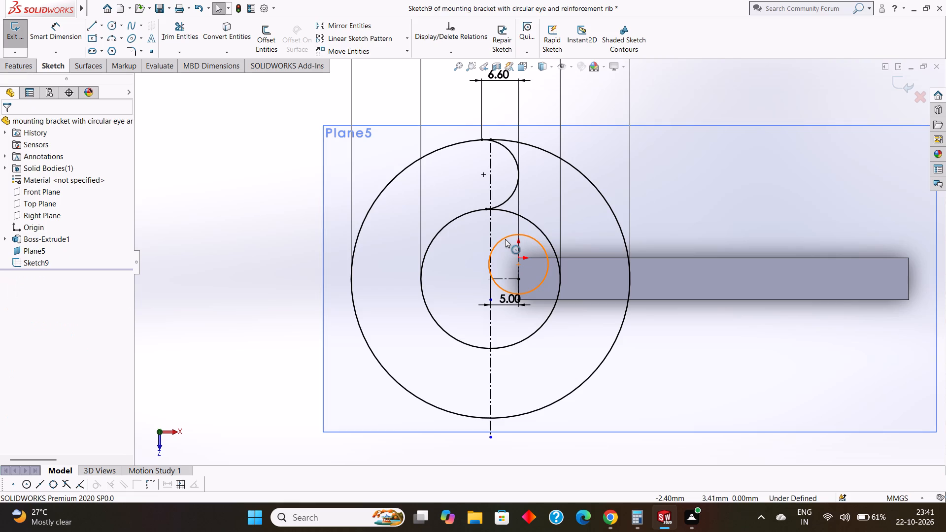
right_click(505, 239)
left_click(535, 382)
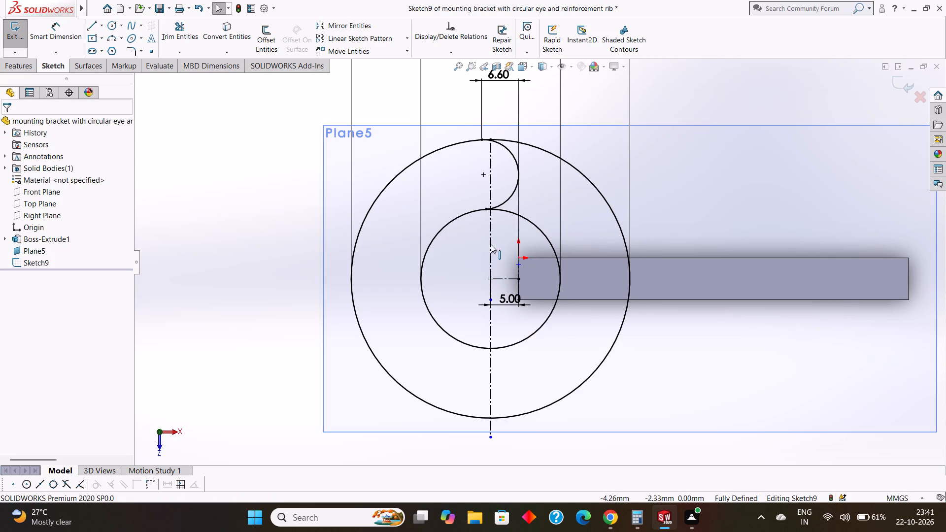
Delete the inner eye circle, the 6.25 mm tangent arc and the outer eye circle from the sketch.
right_click(506, 211)
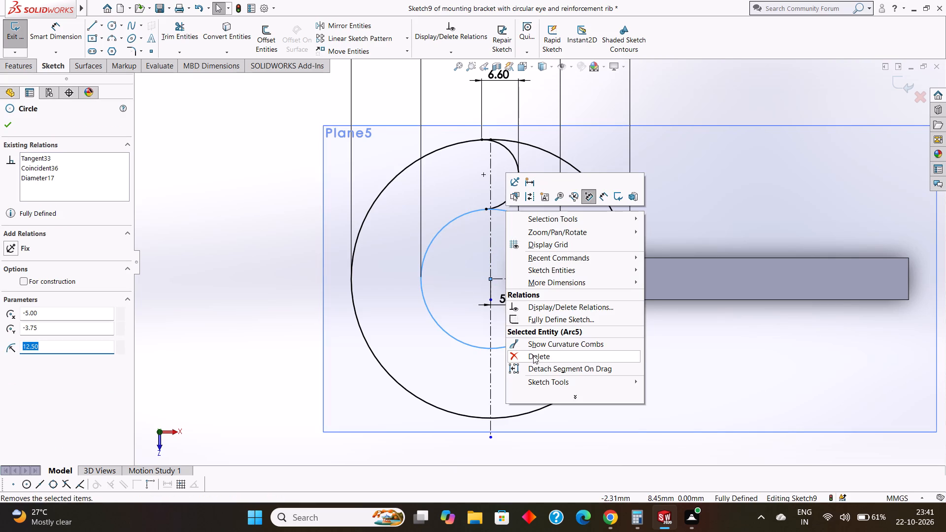
left_click(533, 355)
left_click(402, 253)
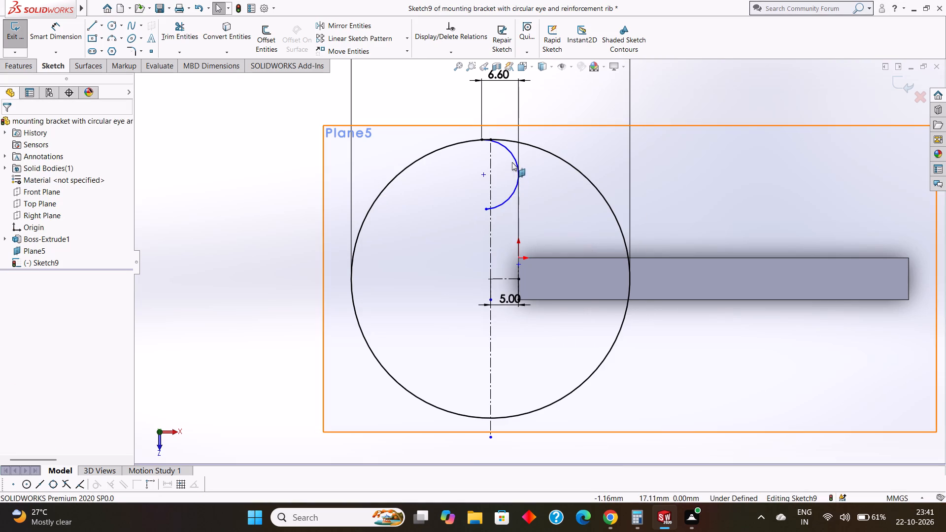
right_click(512, 156)
left_click(543, 315)
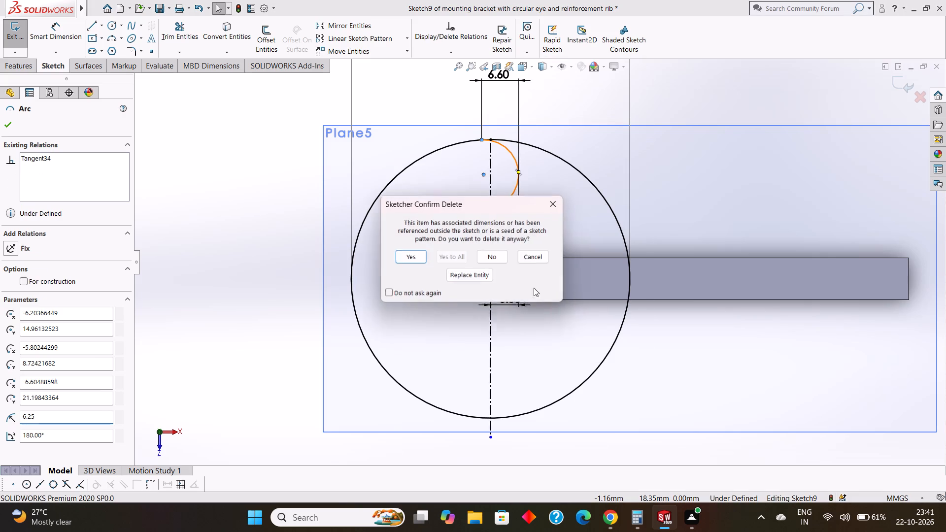
left_click(405, 257)
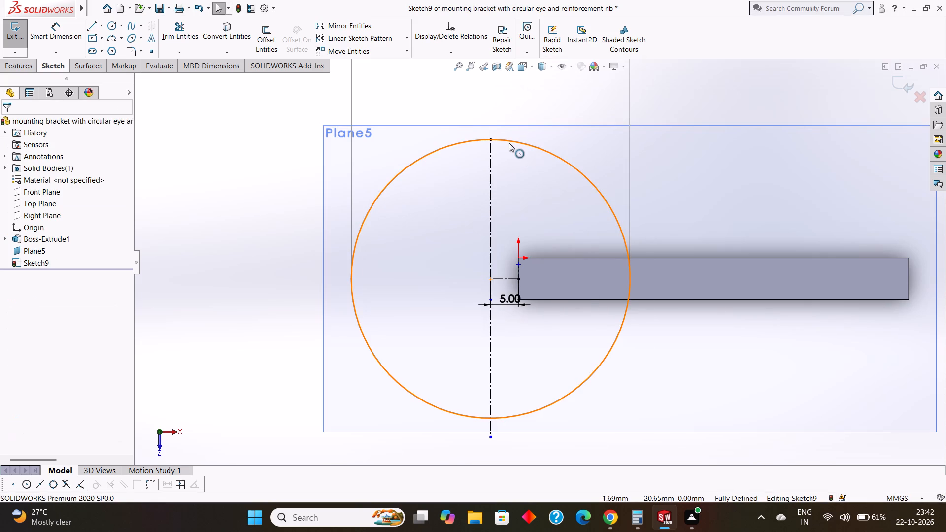
right_click(509, 143)
left_click(542, 287)
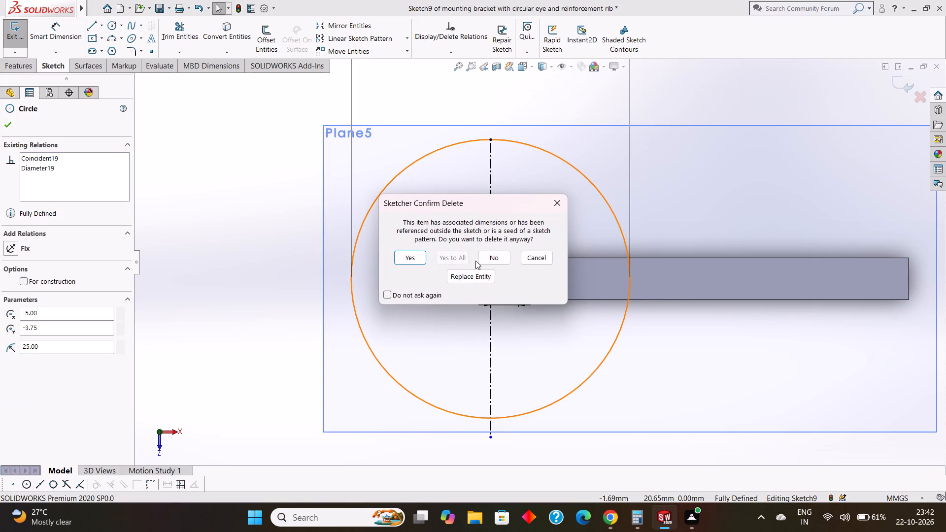
left_click(414, 255)
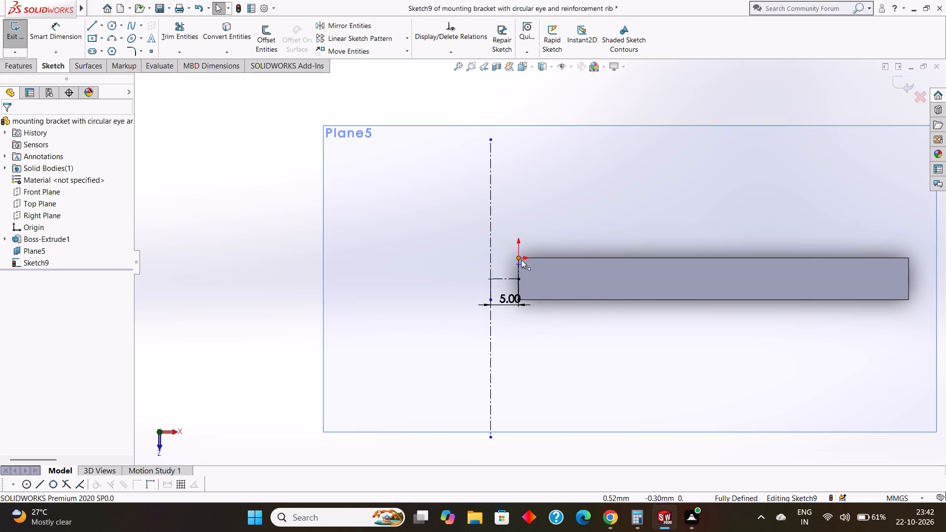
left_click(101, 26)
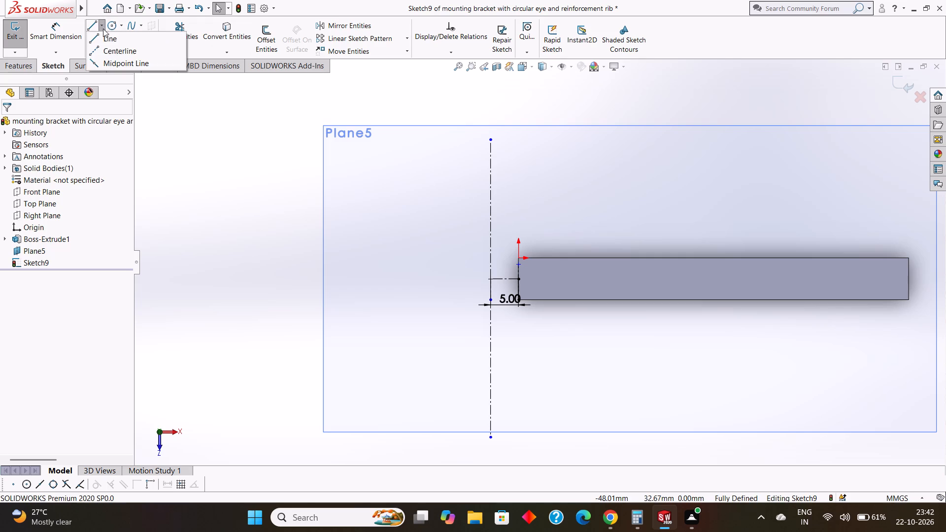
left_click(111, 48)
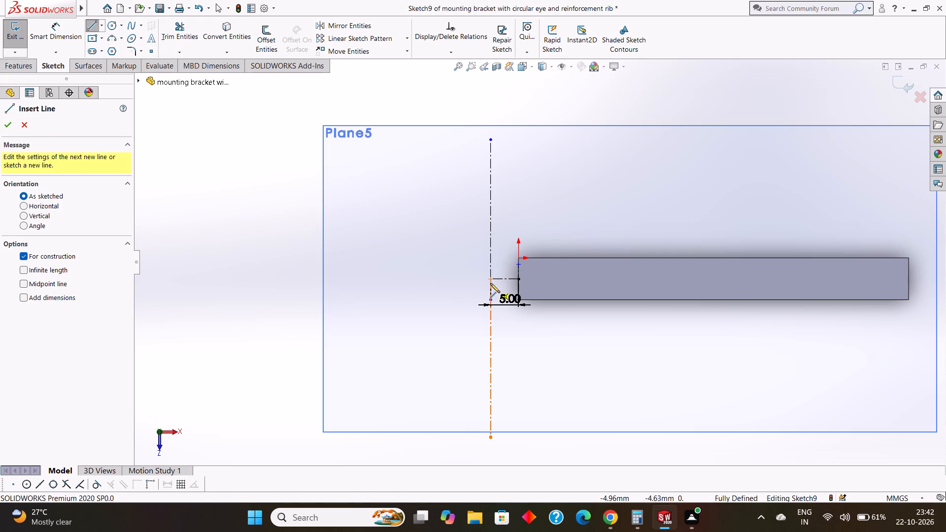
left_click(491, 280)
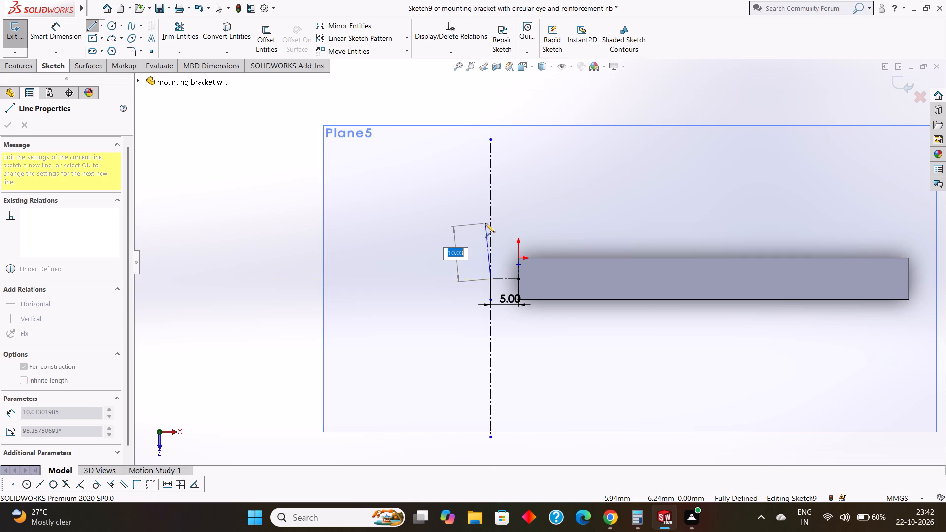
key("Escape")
Draw a centerline from the plate end's lower corner horizontally to the short vertical line's lower endpoint, continuing 29 mm vertically upward.
scroll(492, 255, "down", 2)
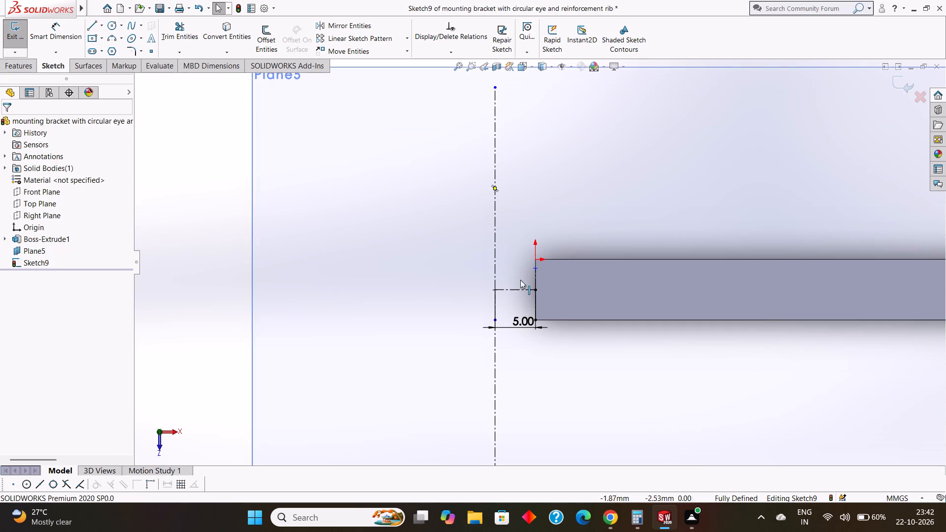
left_click(102, 29)
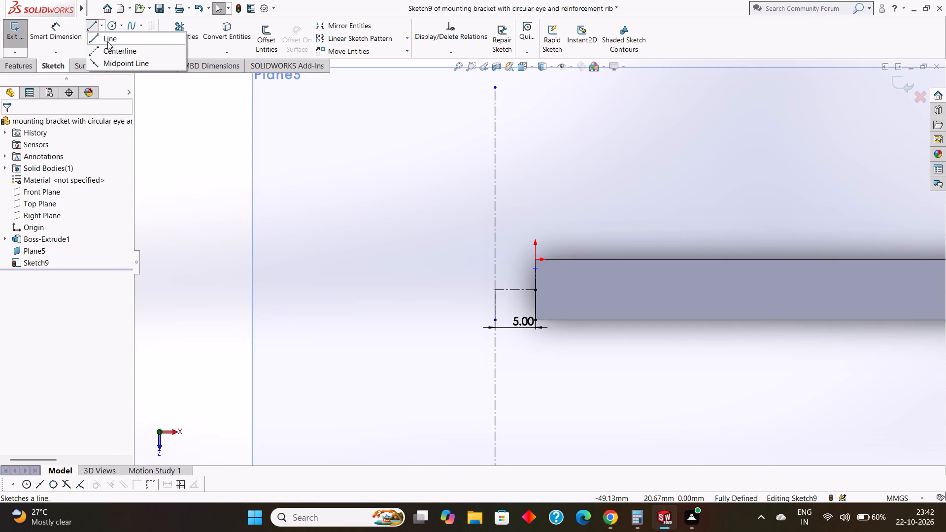
left_click(110, 49)
left_click(537, 322)
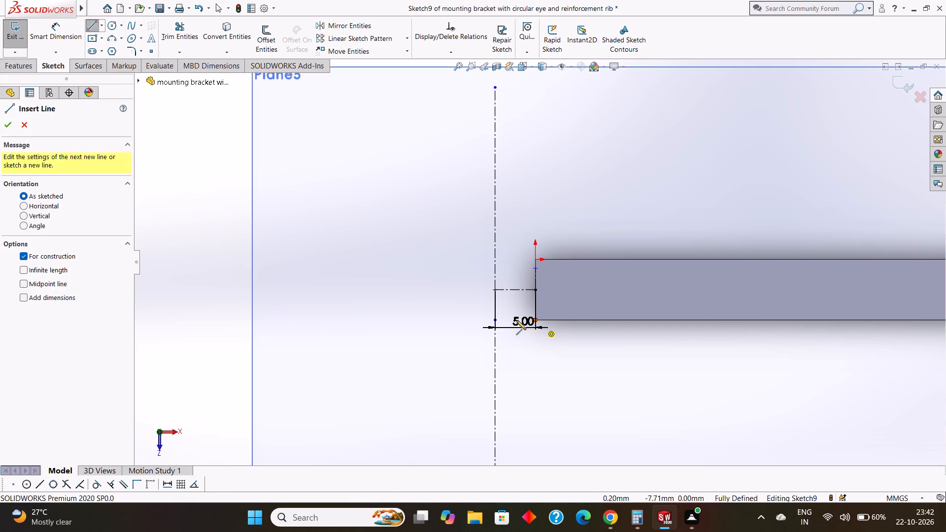
left_click(496, 319)
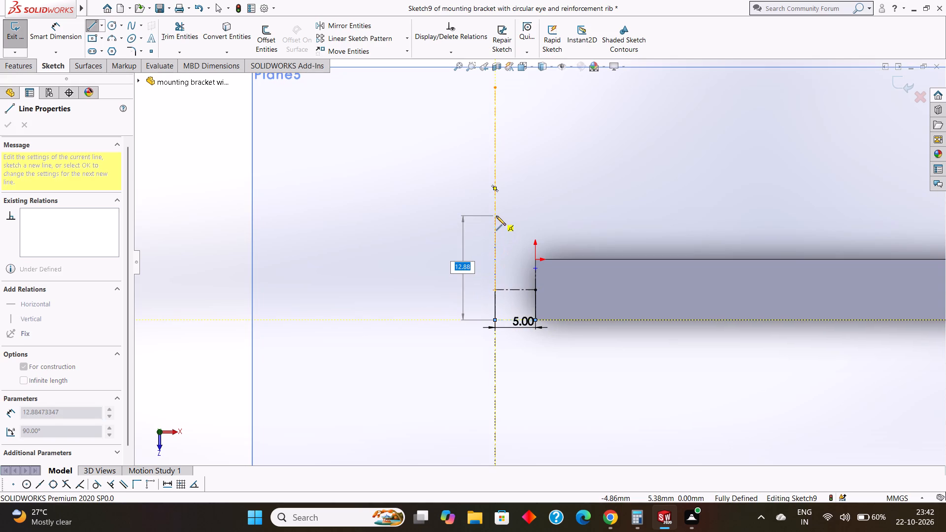
type("29")
key("Return")
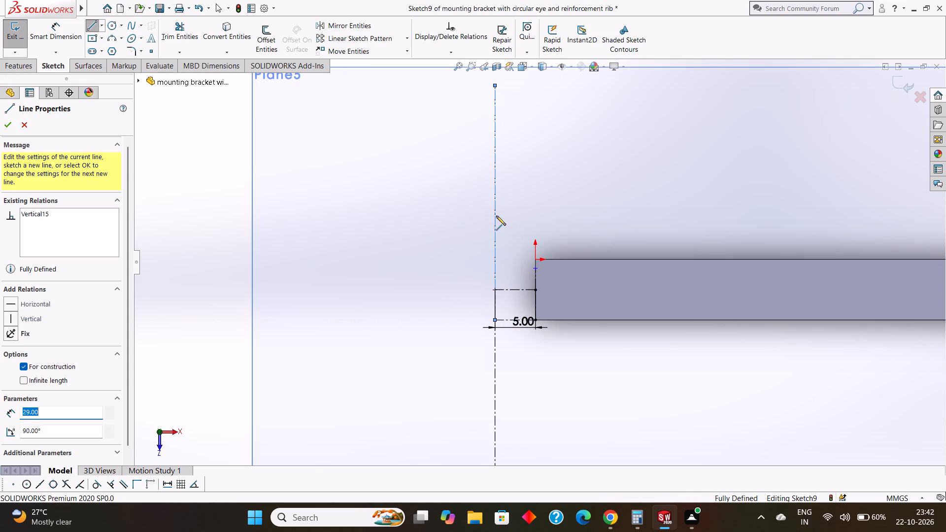
key("Escape")
scroll(549, 182, "up", 2)
key("Escape")
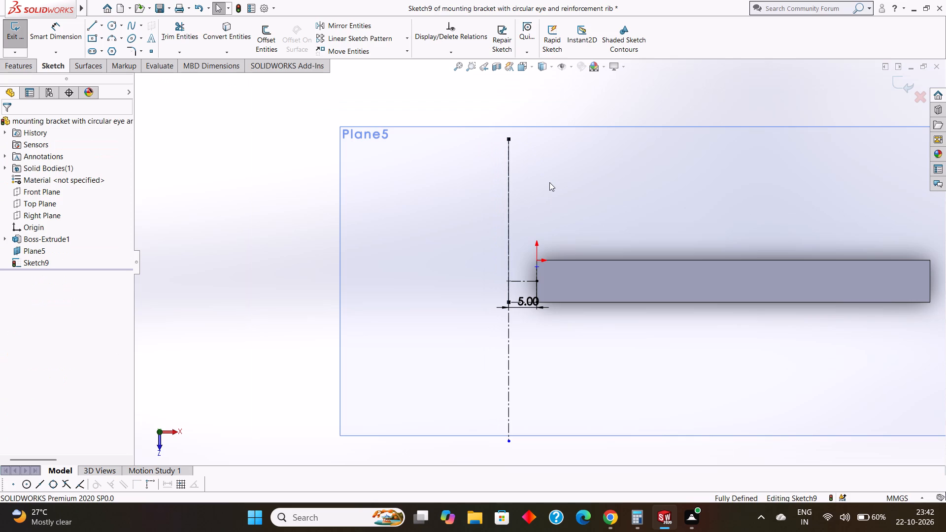
Sketch a circle of 12.5 mm radius centred on the upper end of the 29 mm centerline.
scroll(549, 182, "up", 2)
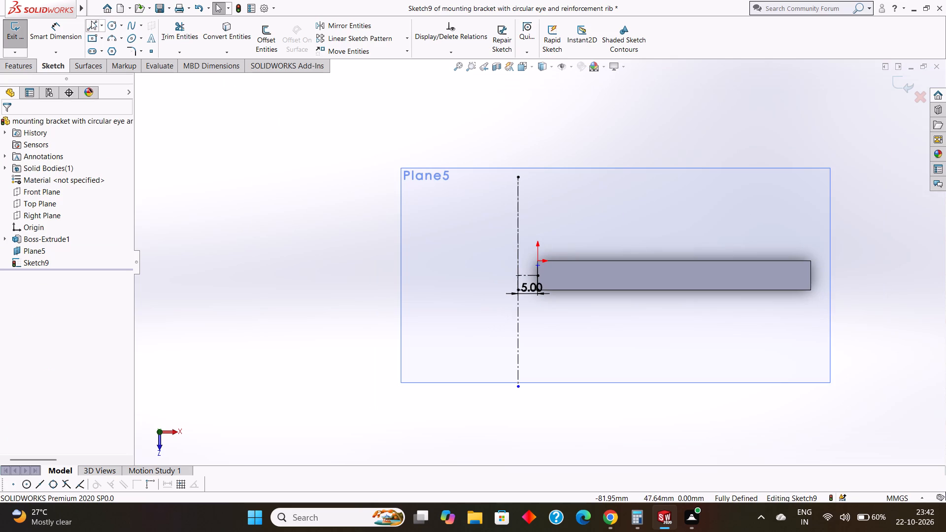
left_click(108, 26)
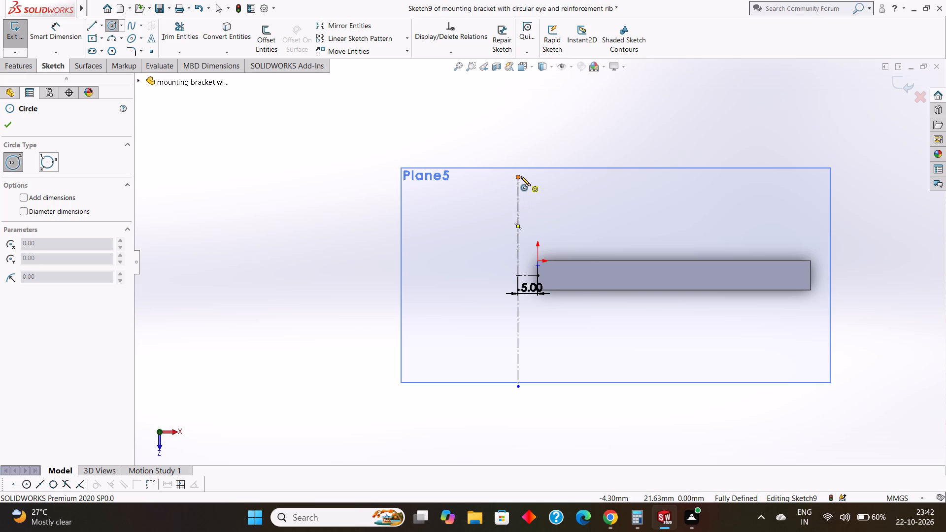
left_click_drag(518, 175, 559, 208)
type("12.5")
key("Return")
key("Escape")
key("Escape")
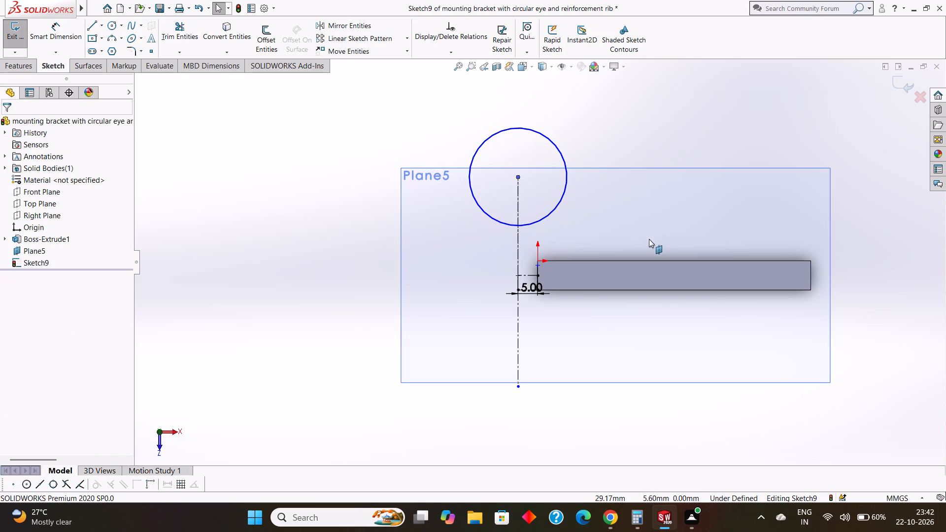
Sketch a circle of 25 mm radius concentric with the existing 12.5 mm radius eye circle.
left_click(44, 31)
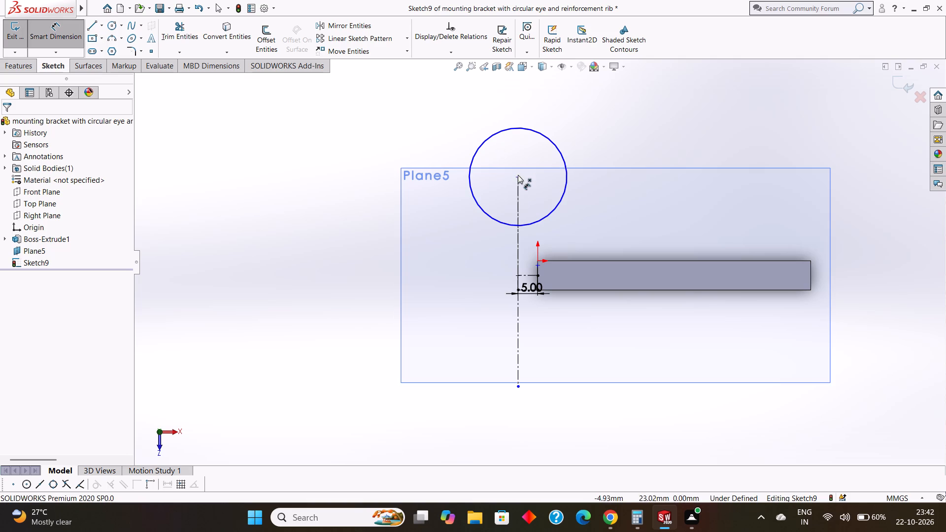
left_click(59, 33)
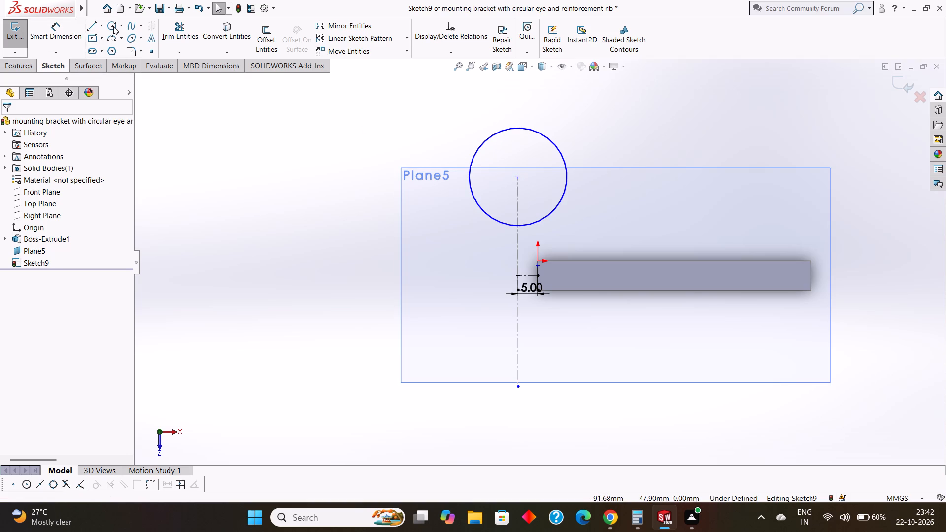
left_click(113, 26)
left_click_drag(516, 177, 601, 218)
type("25")
key("Return")
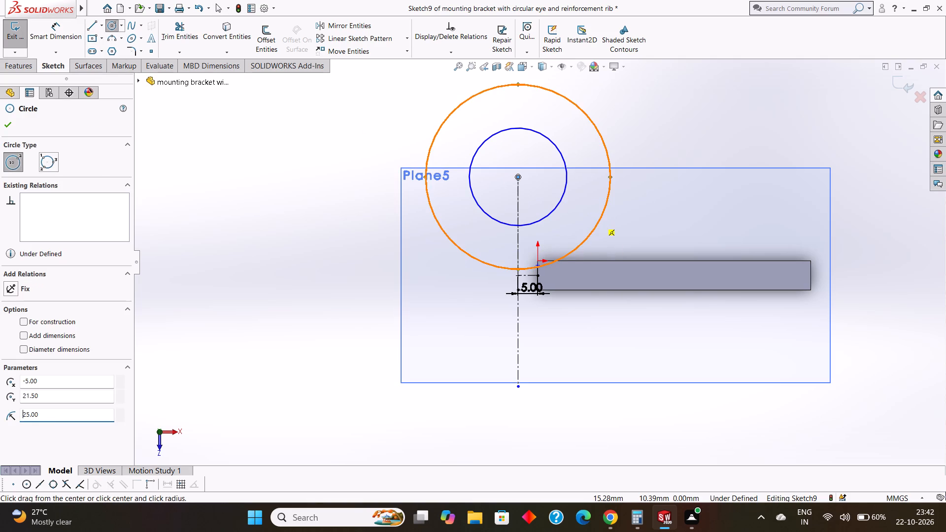
key("Escape")
key("Escape")
Dimension the inner eye circle at 25 mm diameter and the outer eye circle at 50 mm diameter.
left_click(49, 33)
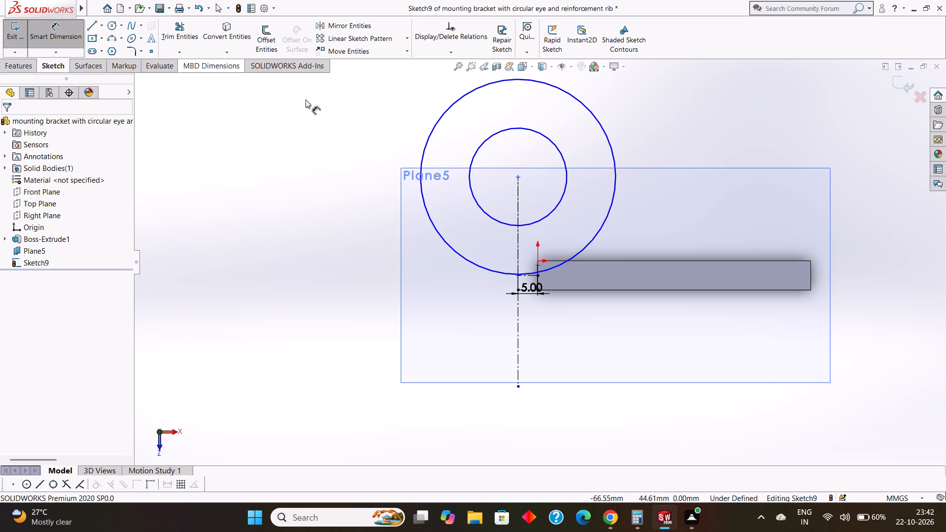
left_click(479, 148)
left_click(371, 166)
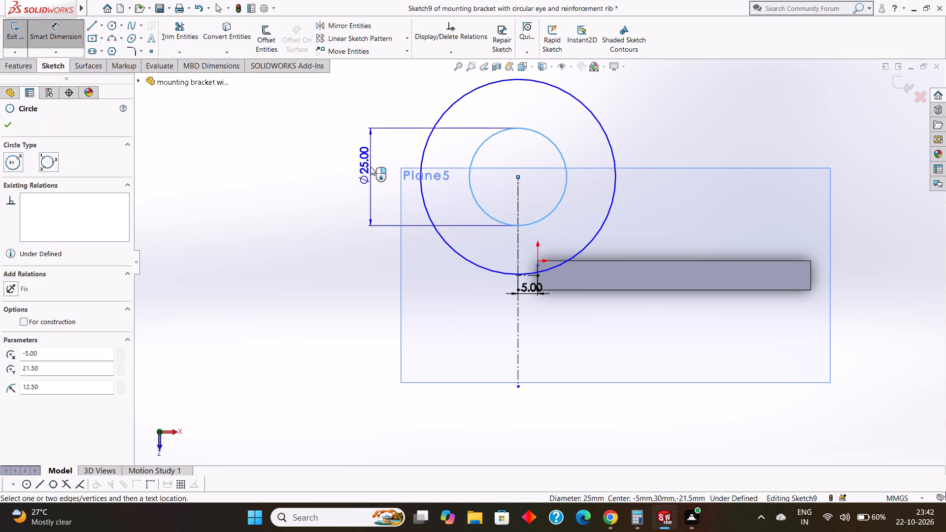
left_click(328, 149)
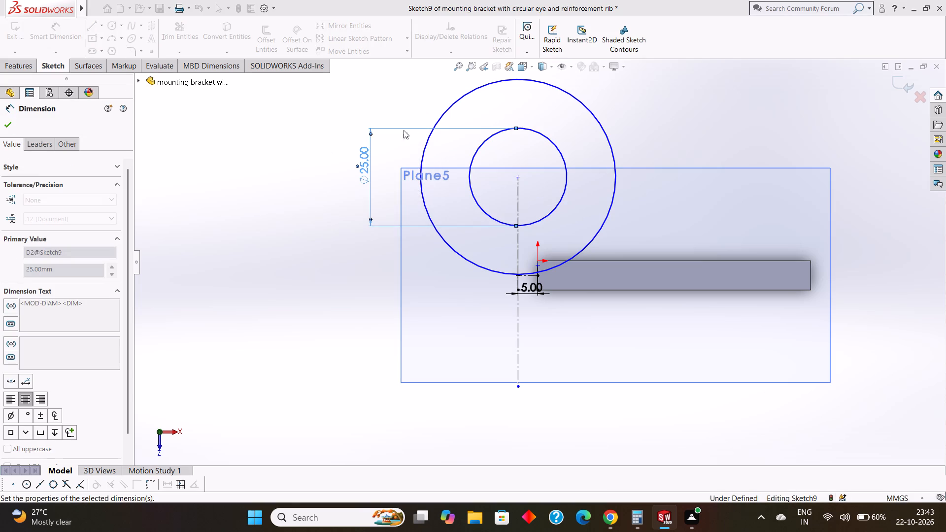
left_click(441, 113)
left_click(322, 152)
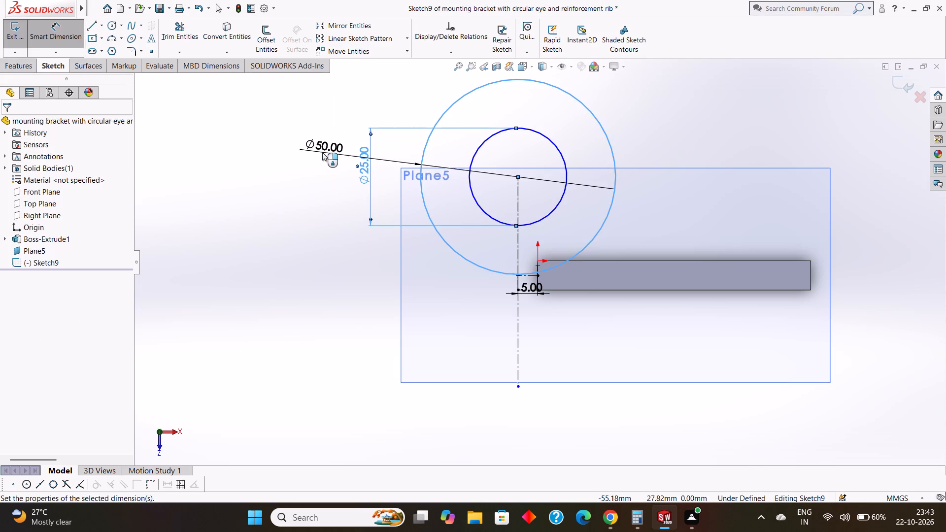
left_click(280, 135)
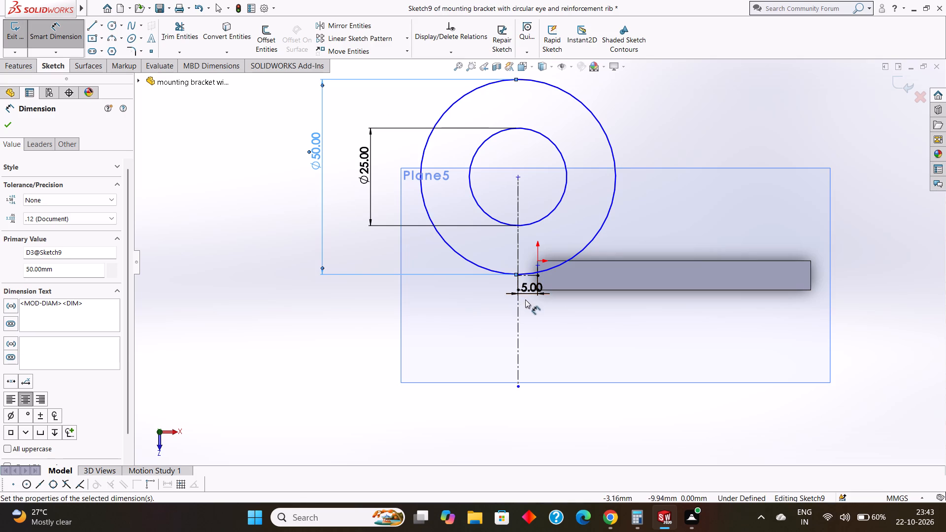
key("Escape")
key("Escape")
Trim away the portion of the vertical centerline that extends below the plate's lower edge.
left_click(180, 34)
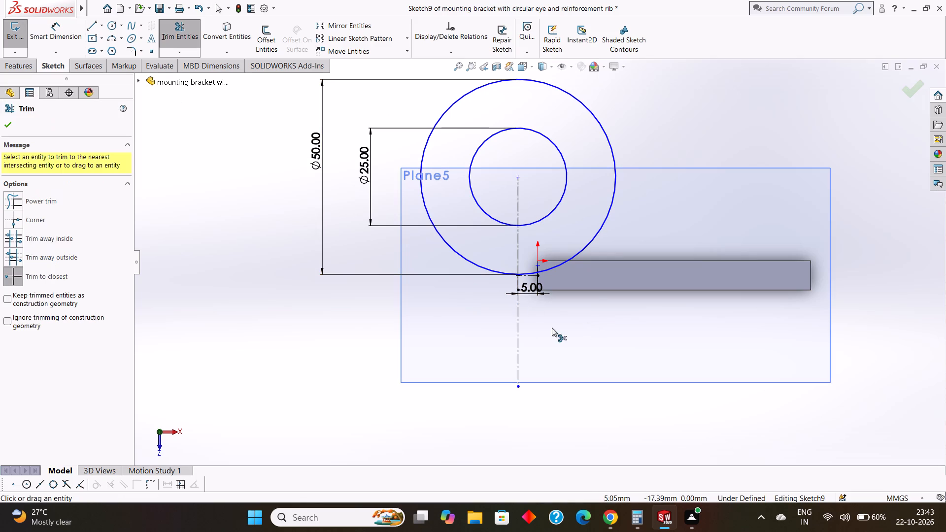
left_click(520, 315)
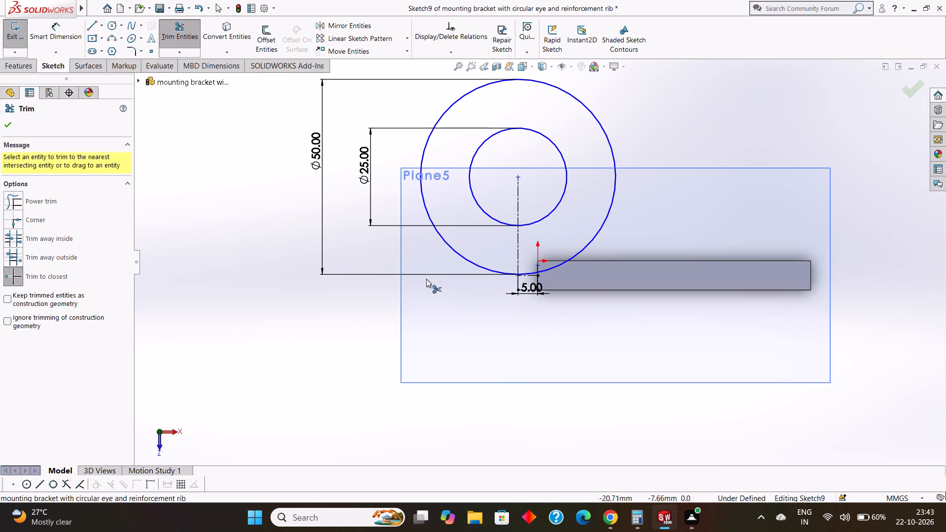
key("Escape")
key("Escape")
Add a 29 mm vertical dimension between the eye circles' centre and the plate end's lower corner.
left_click(62, 29)
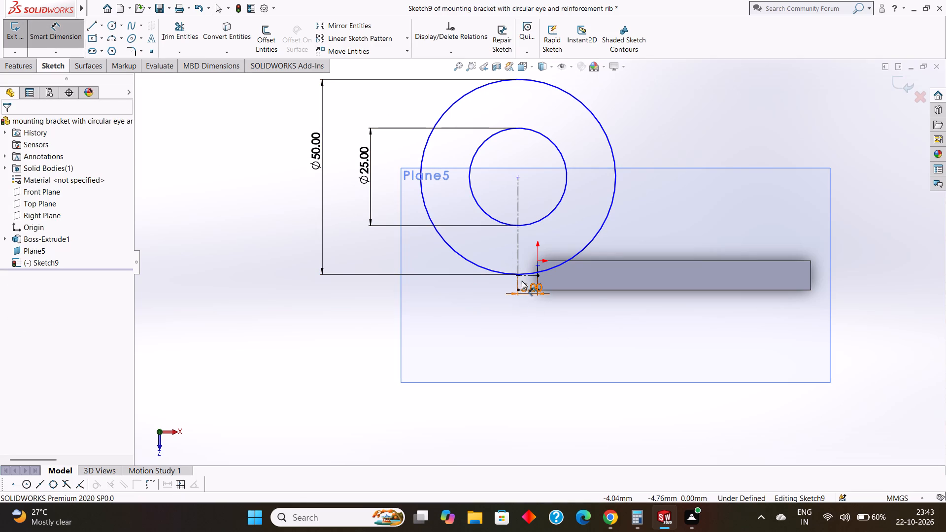
left_click(516, 176)
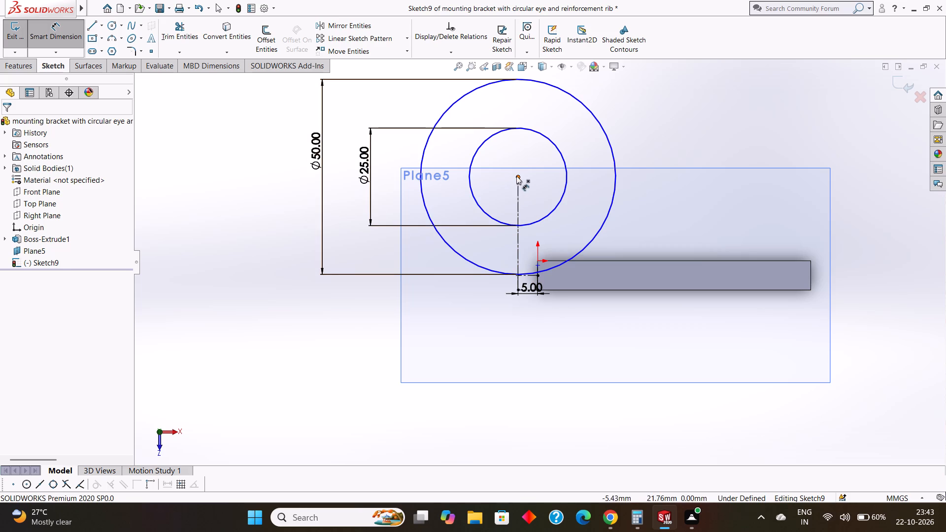
scroll(535, 287, "down", 4)
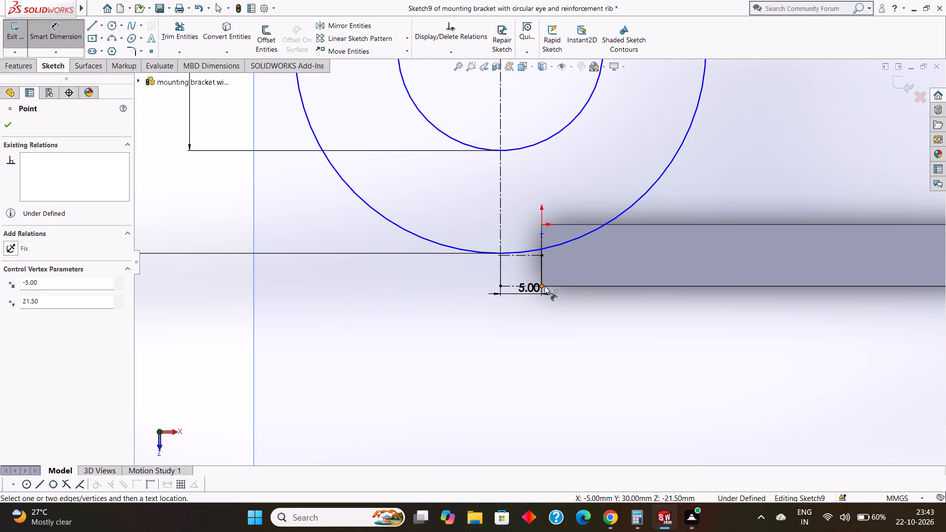
left_click(543, 285)
scroll(452, 260, "up", 5)
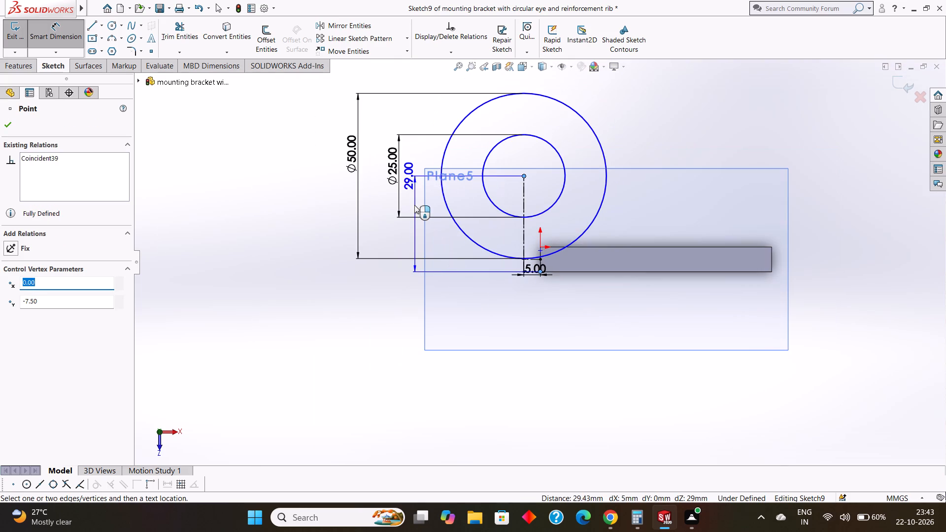
left_click(412, 195)
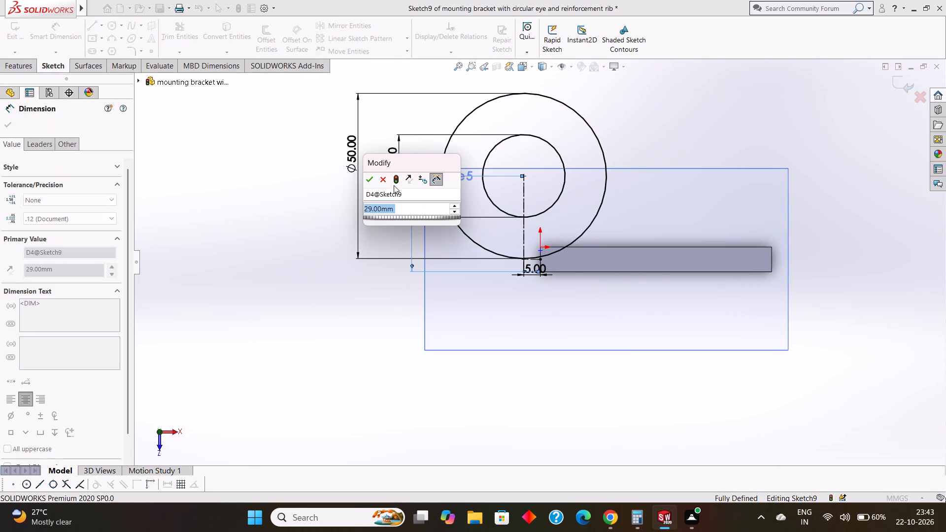
left_click(369, 175)
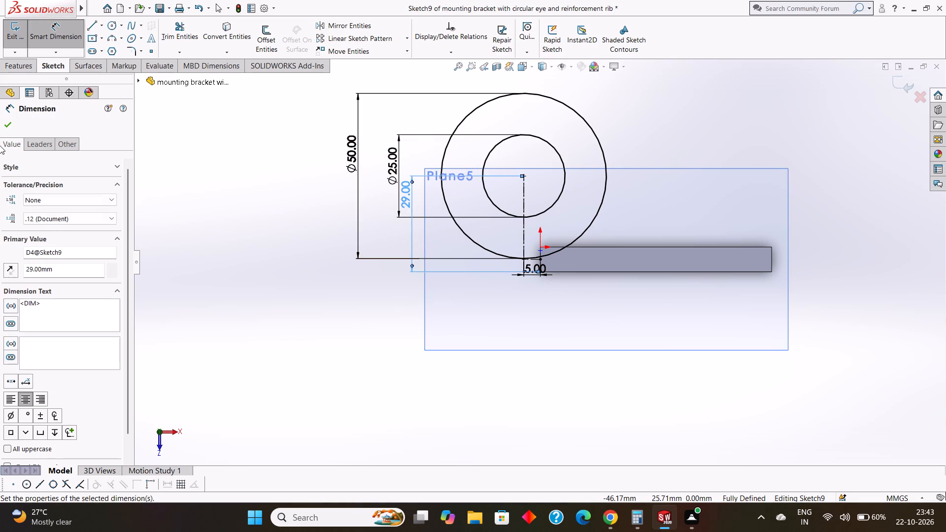
left_click(9, 128)
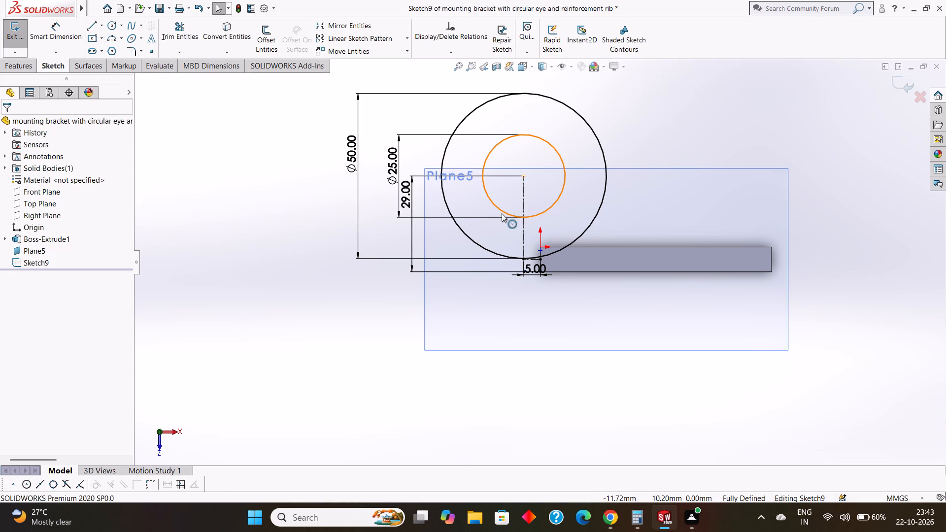
Draw a 25 mm vertical centerline from the eye circles' centre up to the top of the outer circle.
scroll(502, 213, "up", 1)
scroll(510, 168, "down", 3)
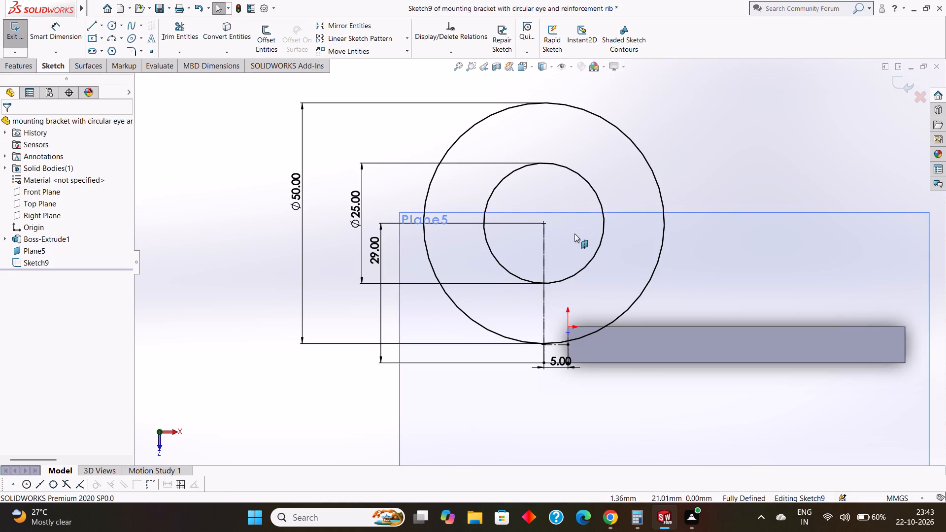
scroll(575, 251, "up", 2)
scroll(575, 252, "down", 3)
scroll(552, 192, "up", 2)
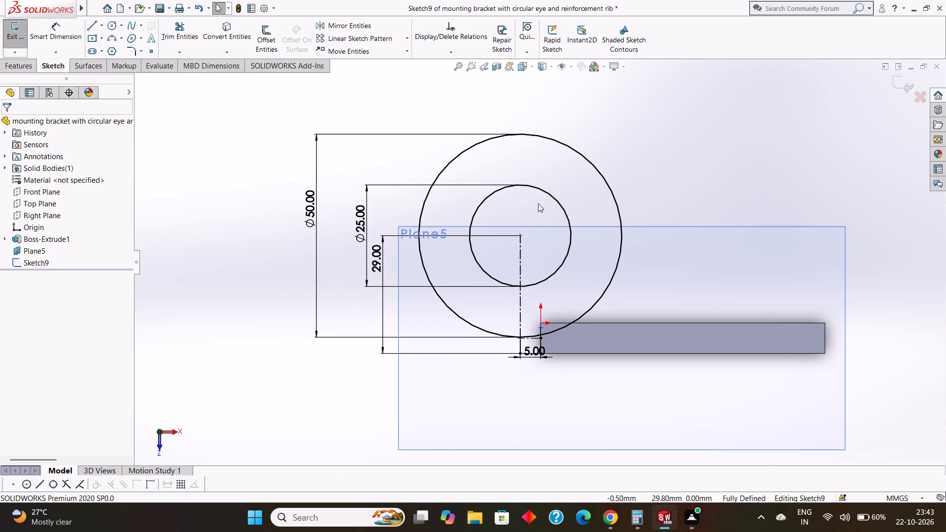
scroll(537, 206, "down", 2)
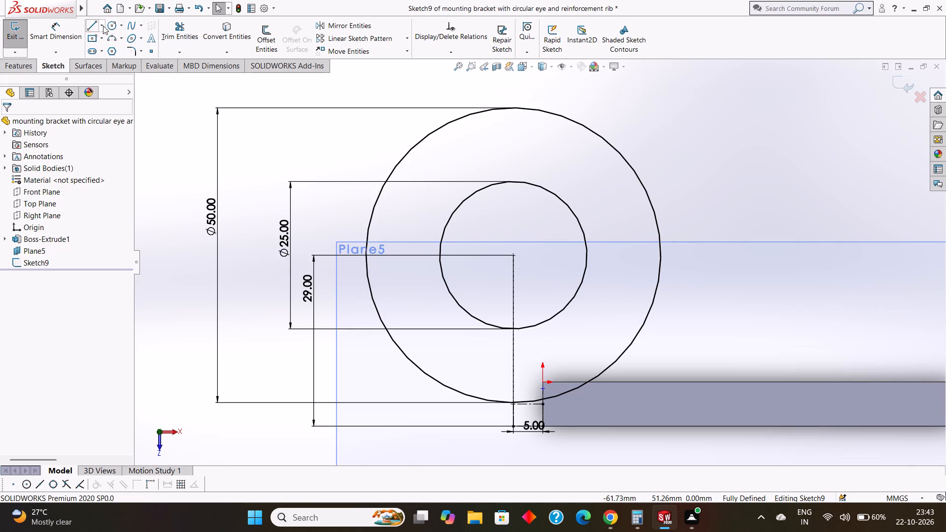
left_click(103, 26)
left_click(108, 51)
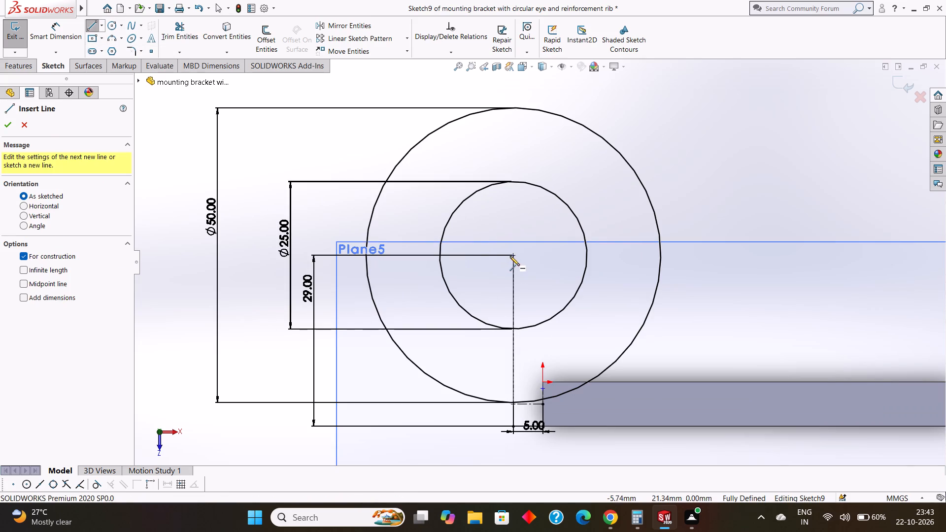
left_click(511, 256)
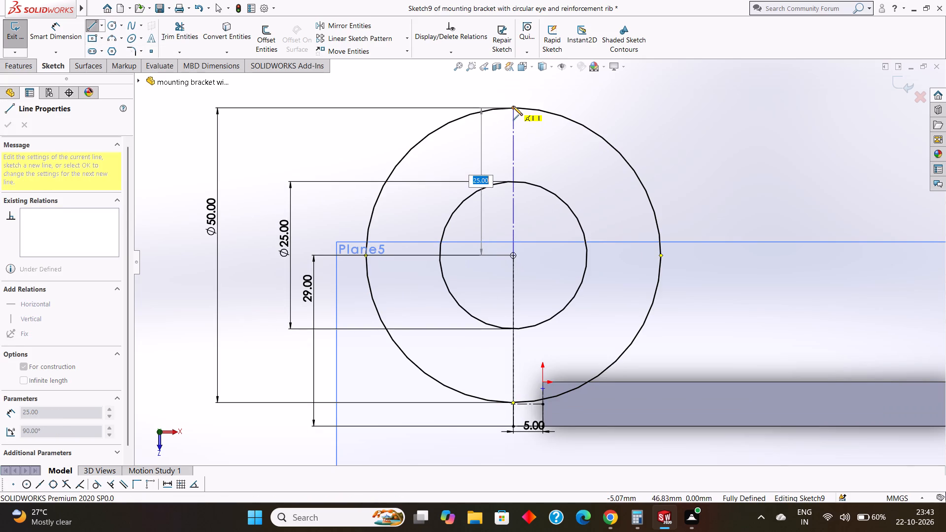
left_click(513, 106)
key("Escape")
key("Escape")
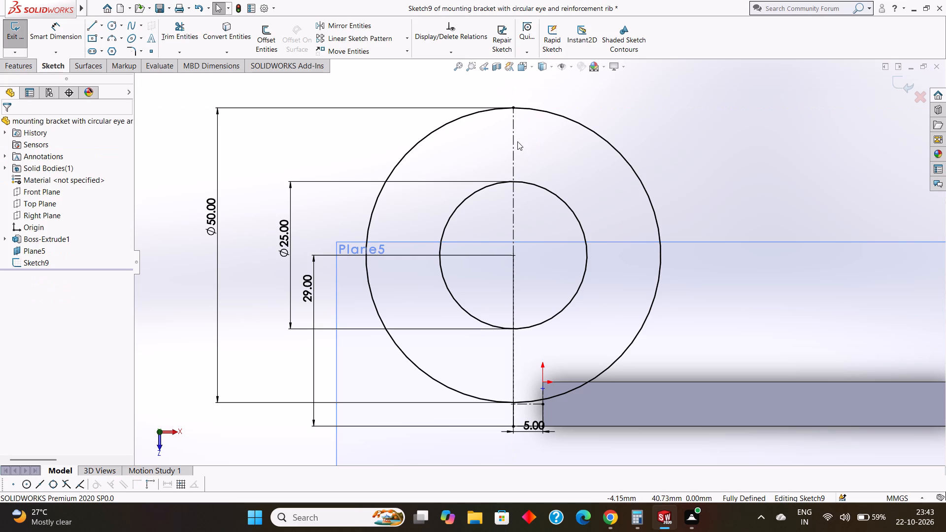
Offset the 25 mm vertical centerline by 2.5 mm toward the plate side.
left_click(516, 140)
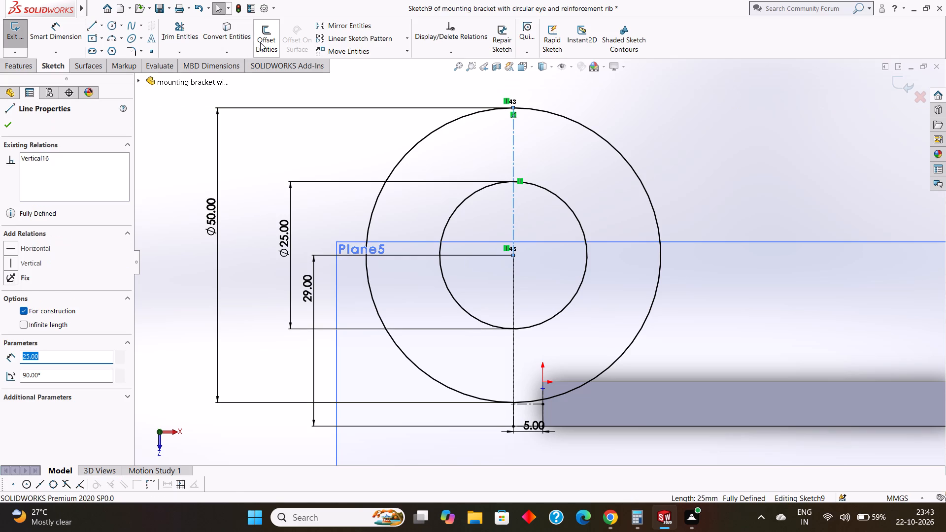
left_click(260, 42)
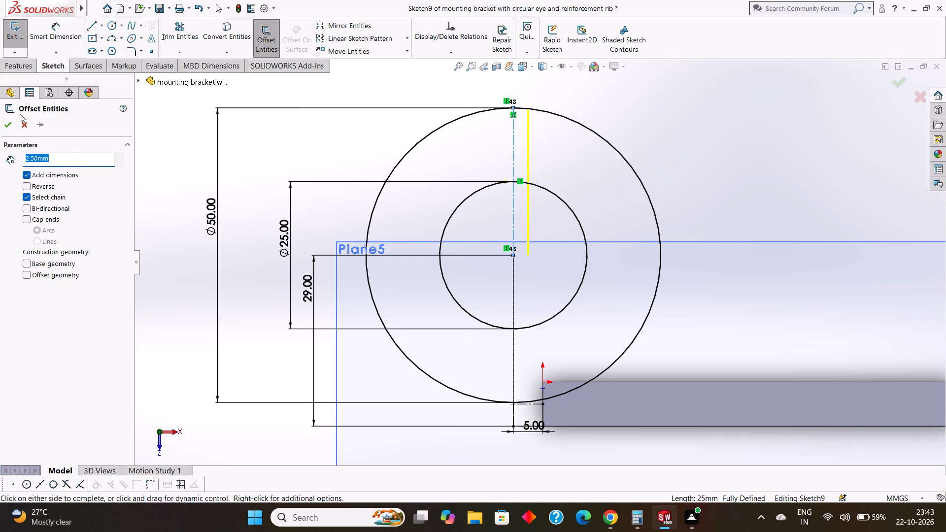
left_click(9, 121)
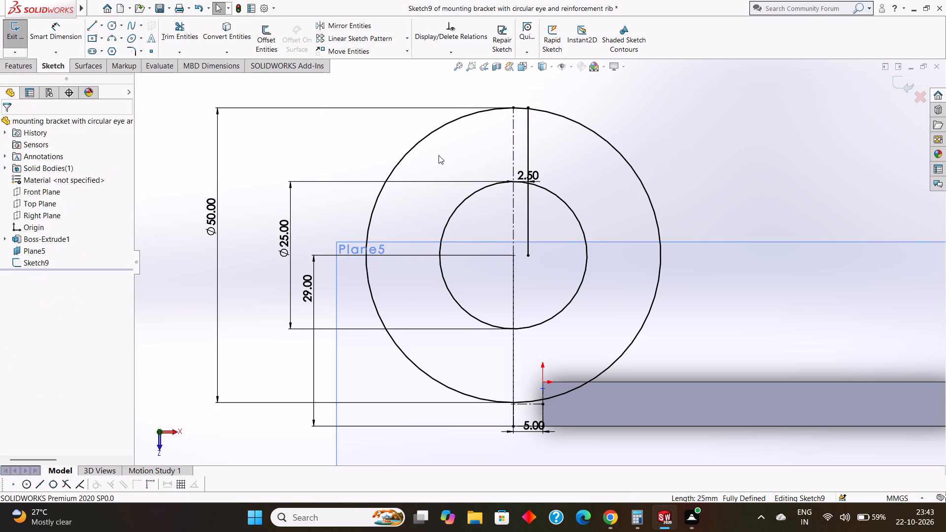
key("Escape")
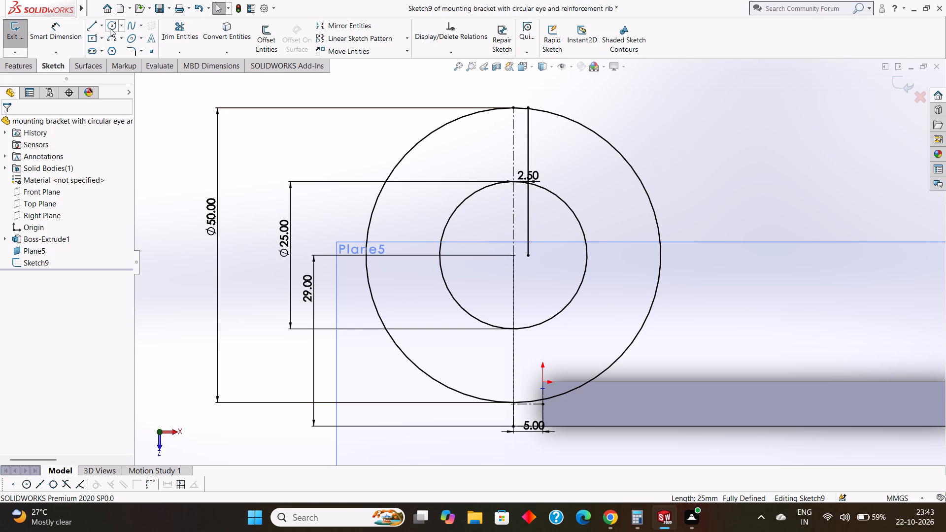
Draw a 6.25 mm centerline vertically downward from the upper endpoint of the offset line.
left_click(102, 25)
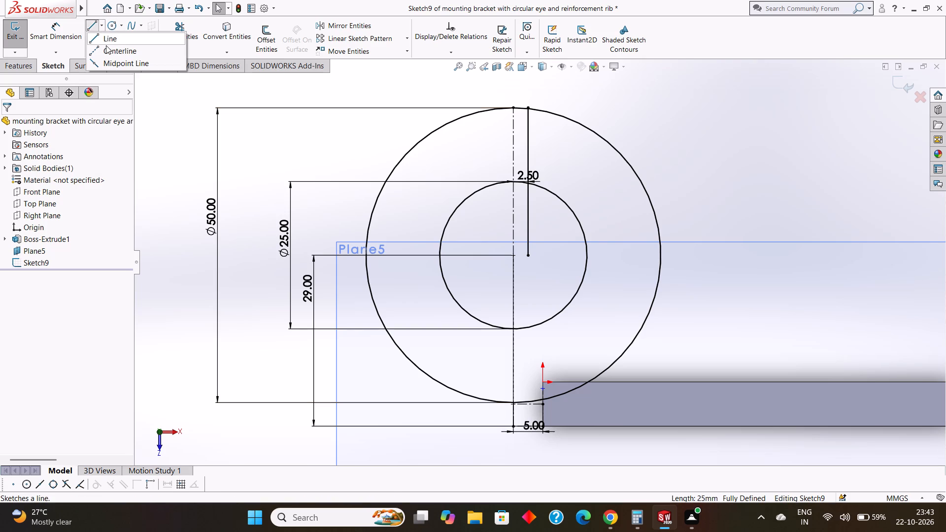
left_click(106, 47)
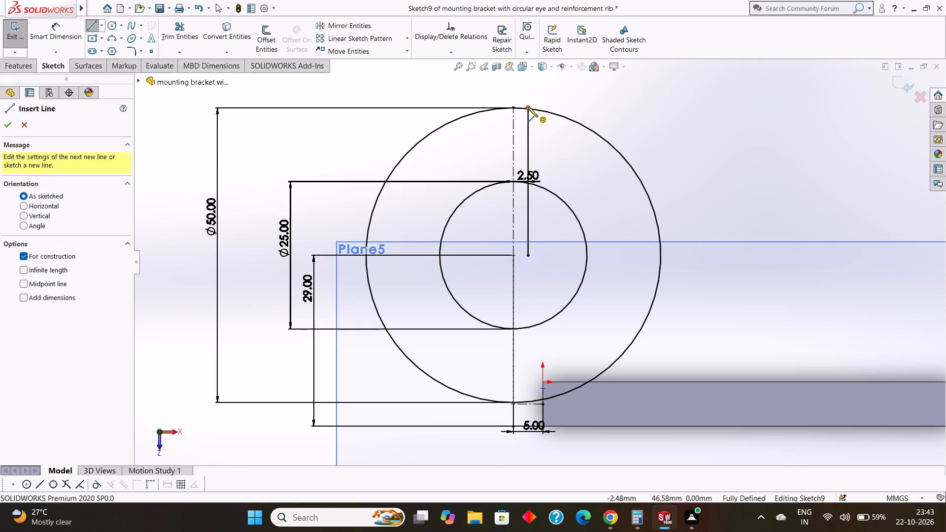
left_click(528, 107)
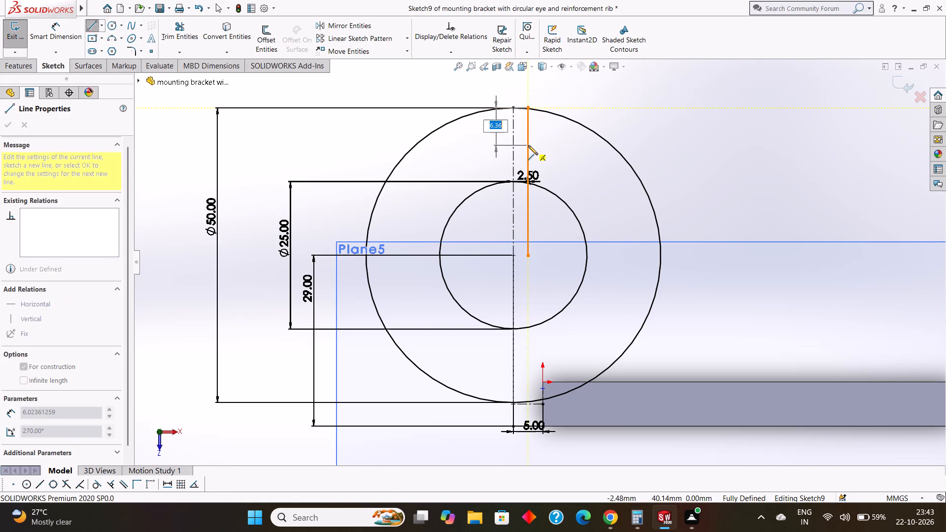
type("6.25")
key("Return")
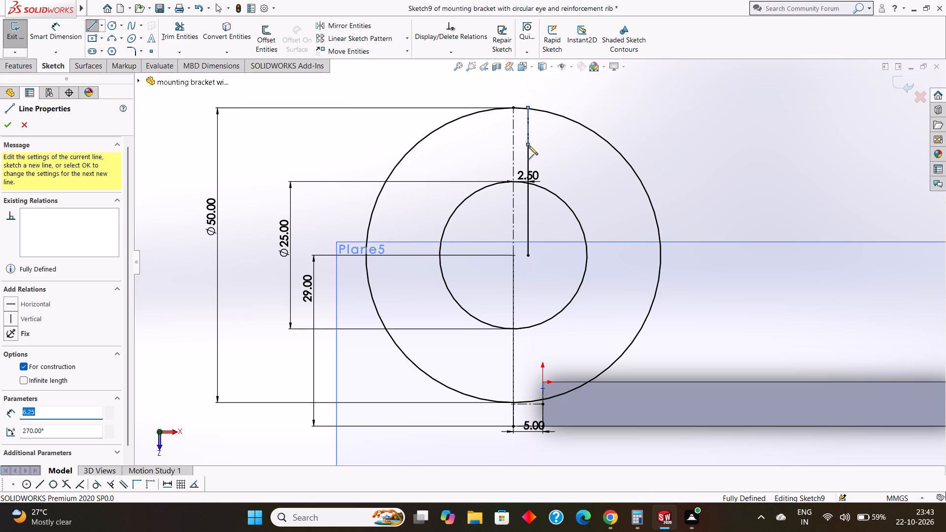
key("Escape")
key("Escape")
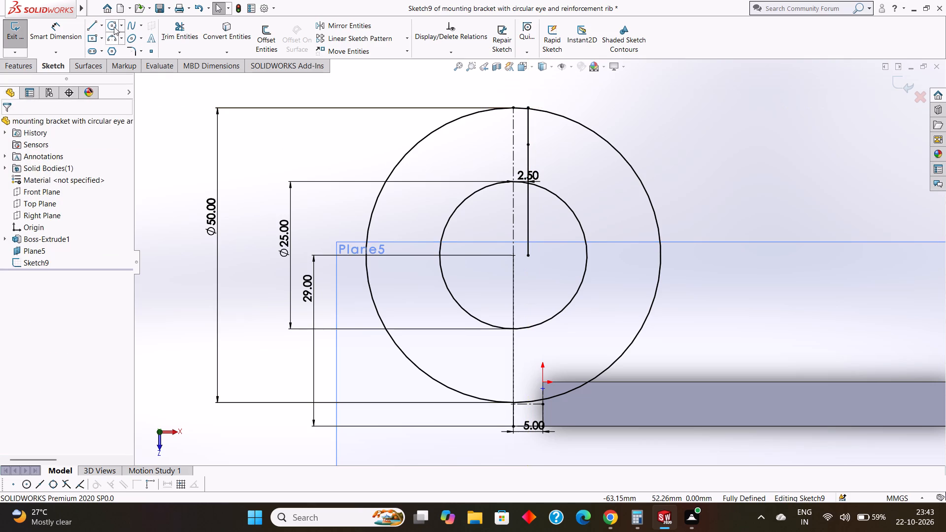
Sketch a circle of 6.25 mm radius centred on the lower end of the 6.25 mm centerline.
left_click(112, 23)
left_click_drag(530, 145, 550, 172)
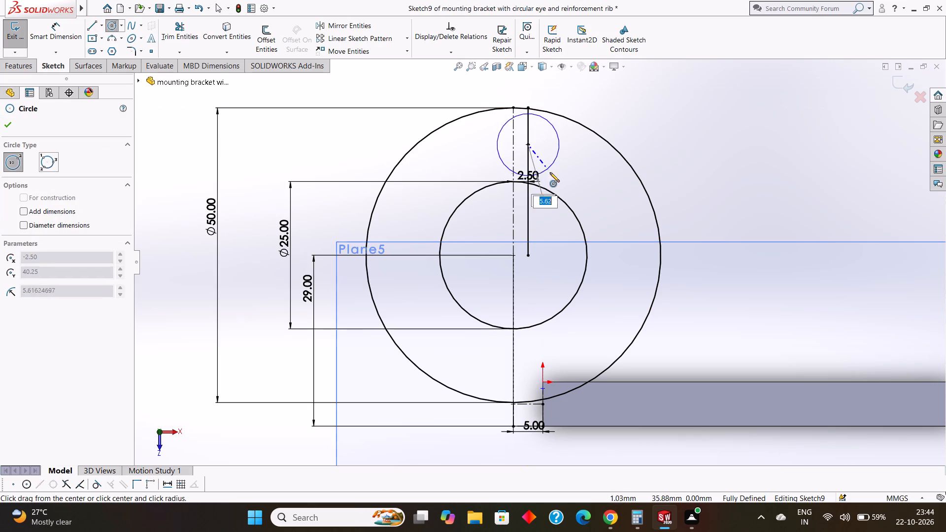
left_click_drag(550, 172, 553, 176)
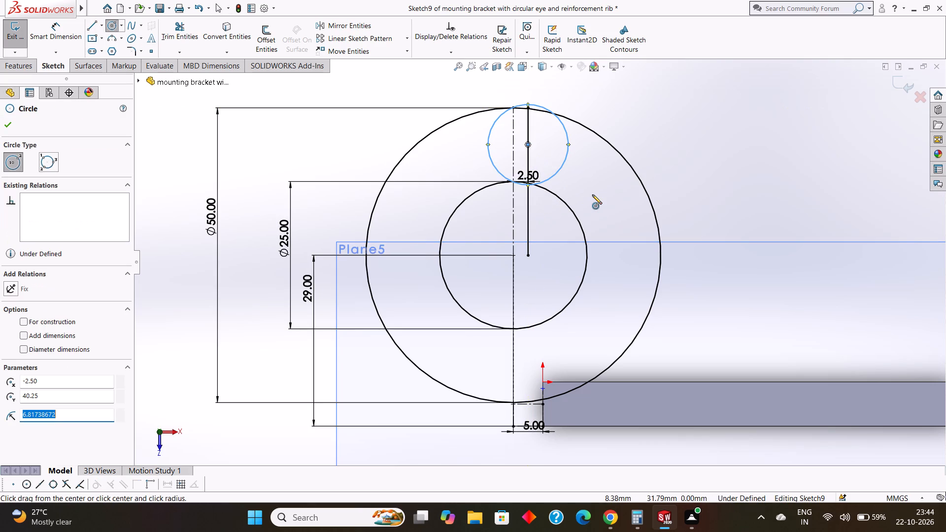
key("BackSpace")
type("6.25")
key("Return")
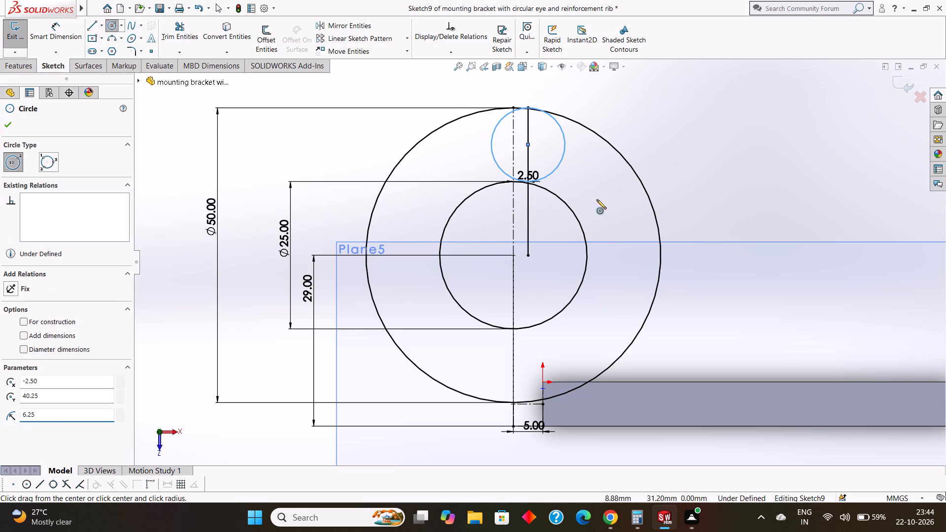
Delete the 6.25 mm radius circle centred on the 2.5 mm offset line.
scroll(549, 163, "down", 8)
scroll(478, 284, "down", 4)
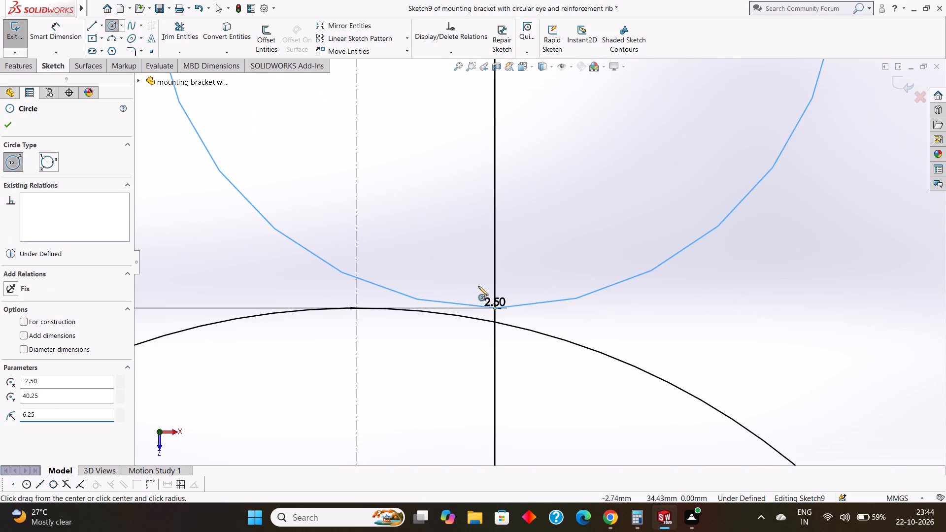
scroll(523, 304, "up", 3)
scroll(553, 269, "up", 5)
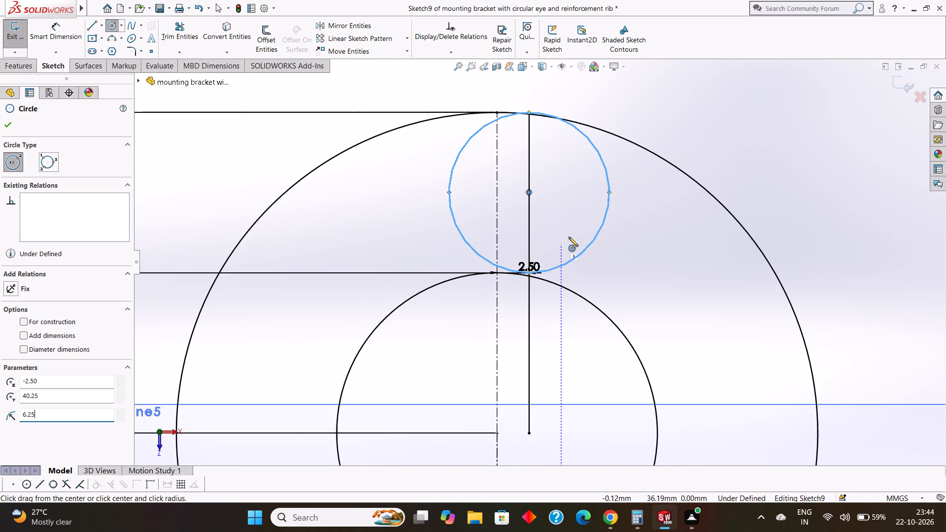
key("Escape")
key("Escape")
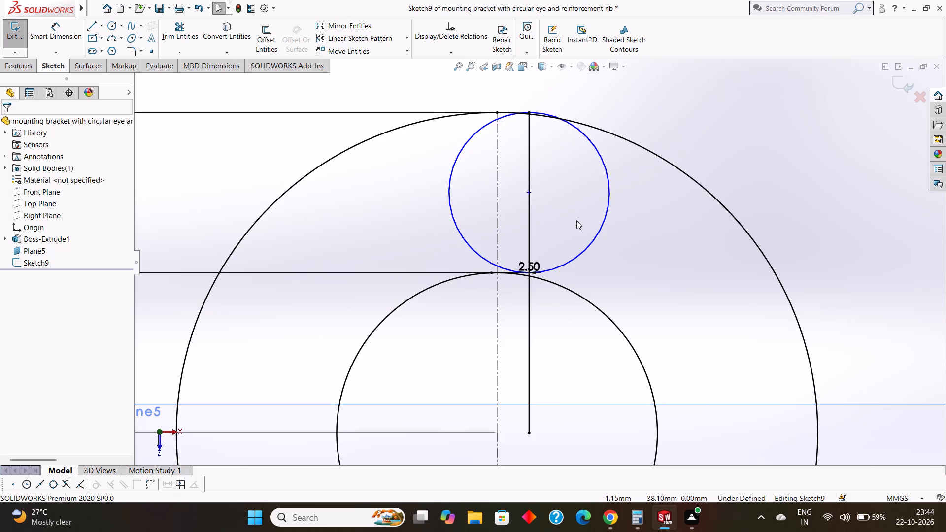
scroll(560, 242, "down", 3)
right_click(642, 156)
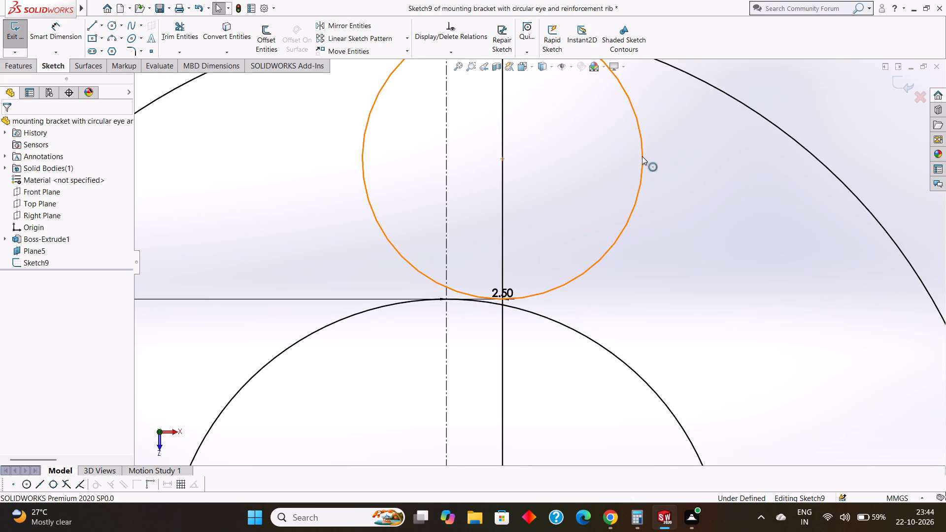
left_click(669, 296)
Draw a 6.25 mm centerline vertically downward from the top of the 50 mm outer circle.
scroll(666, 293, "up", 4)
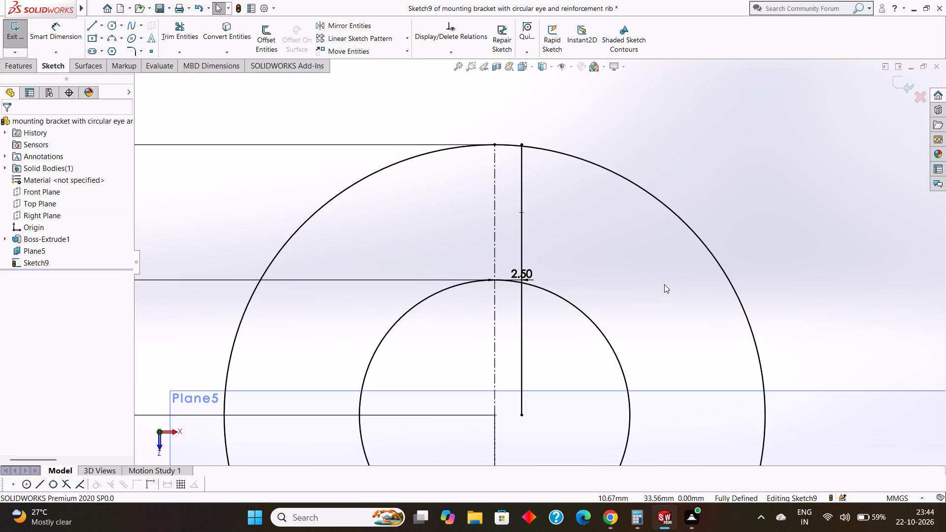
left_click(103, 24)
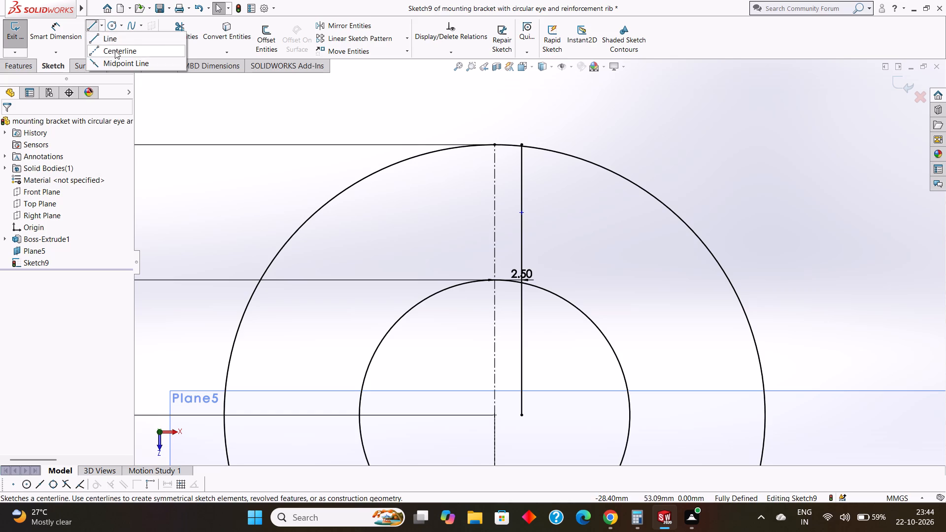
left_click(115, 50)
left_click(496, 144)
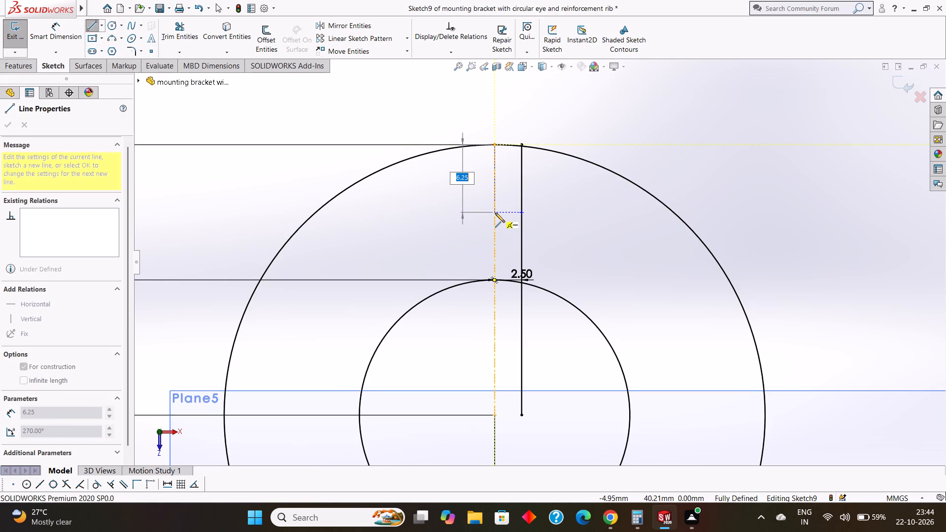
type("6.25")
key("Return")
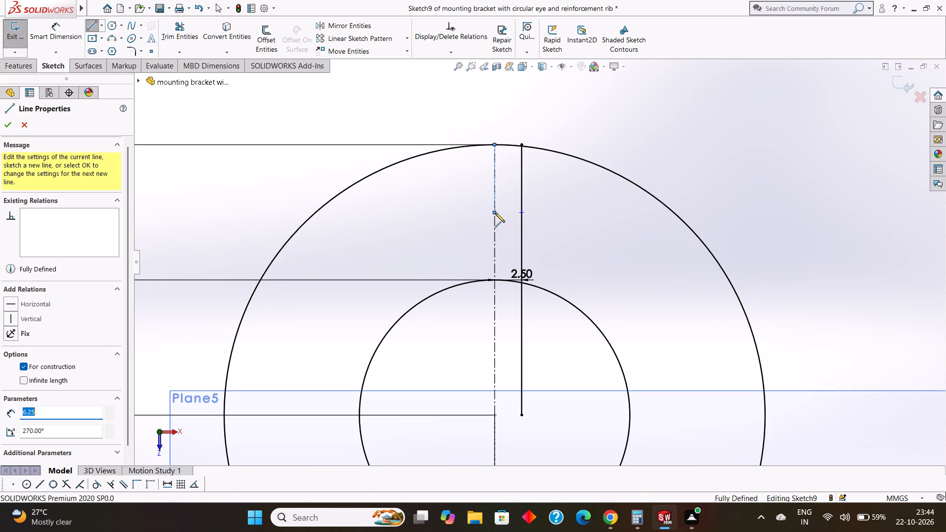
key("Escape")
key("Escape")
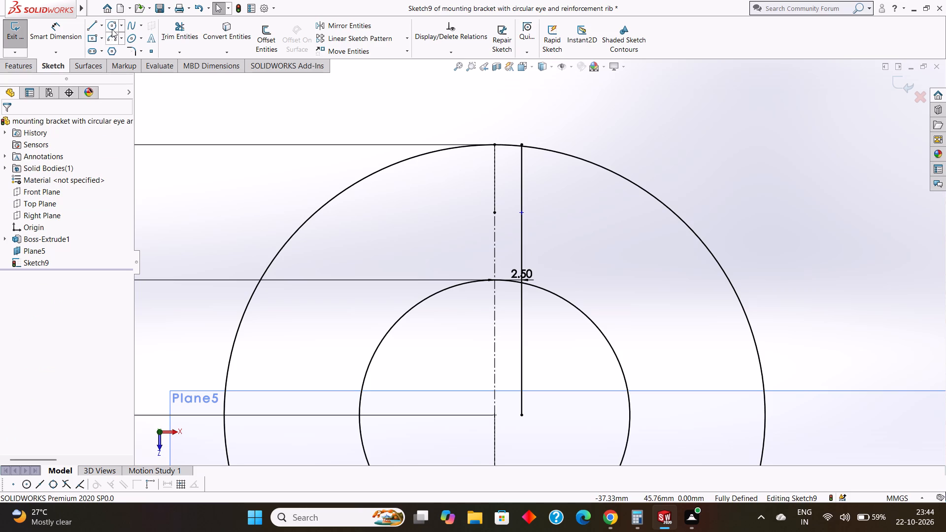
Sketch a circle of 6.25 mm radius centred on the lower end of the new 6.25 mm centerline.
left_click(112, 28)
left_click_drag(495, 213, 516, 240)
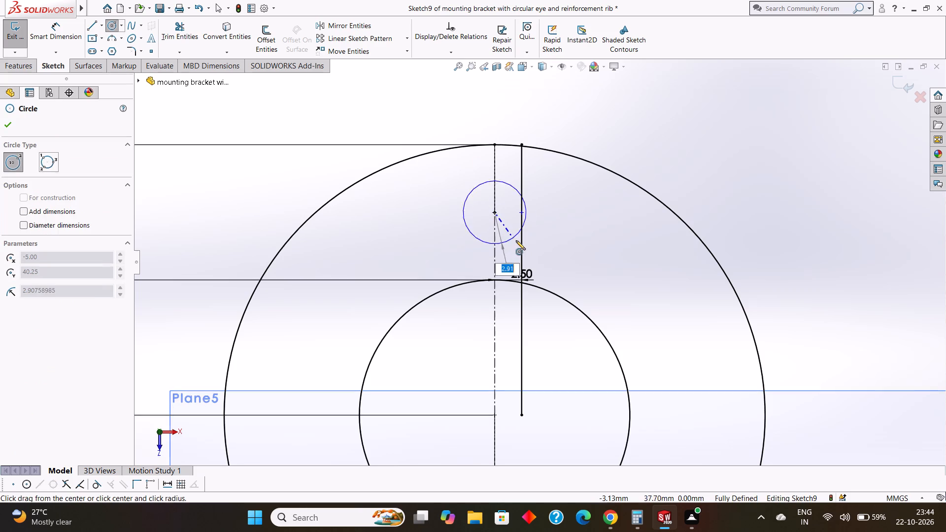
left_click_drag(516, 240, 538, 266)
key("BackSpace")
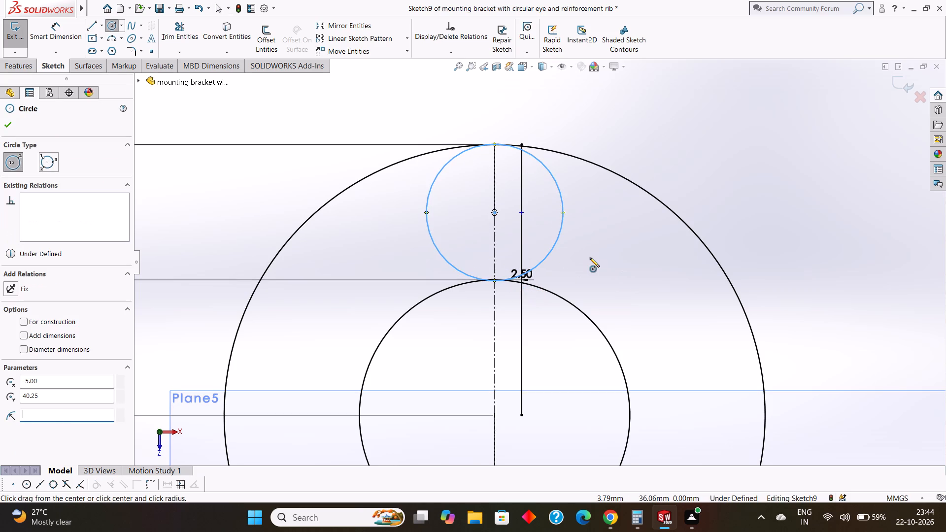
type("6.25")
key("Return")
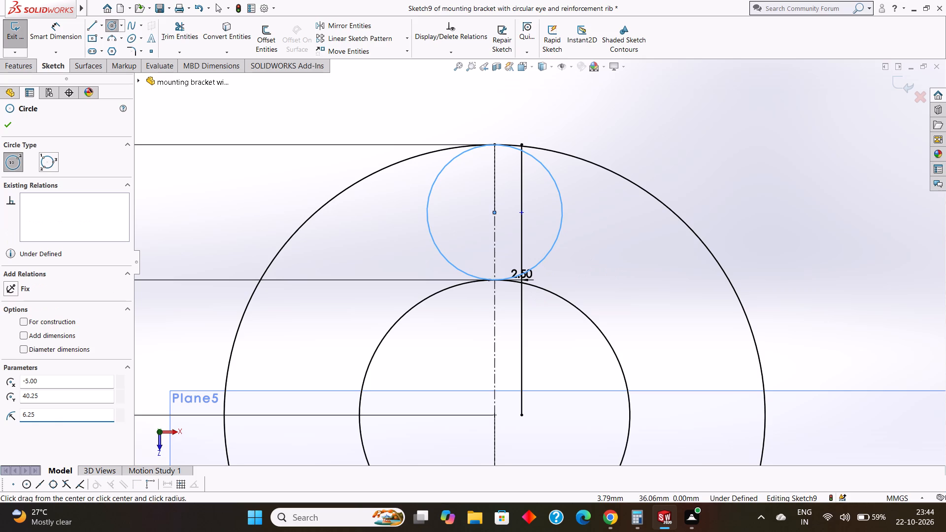
key("Escape")
key("Escape")
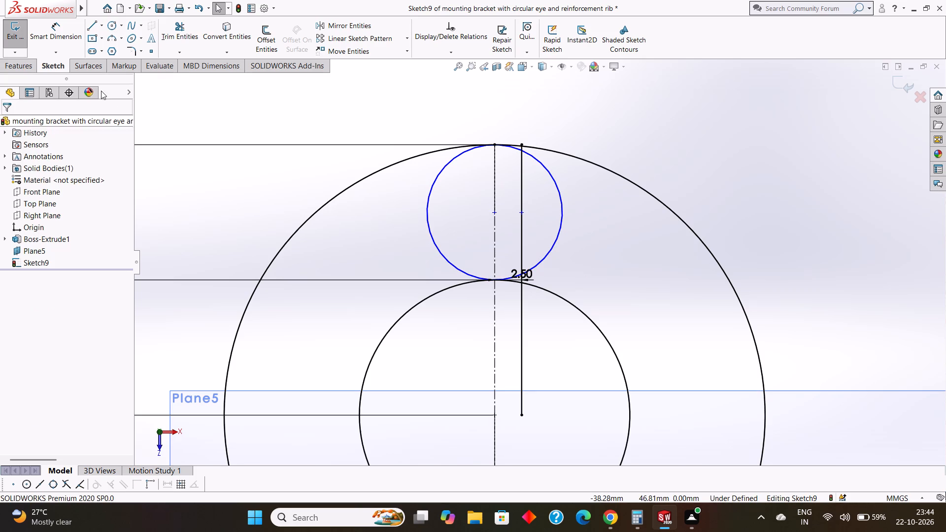
Trim away the half of the 6.25 mm radius circle on the side of the vertical centerline facing away from the plate.
left_click(171, 31)
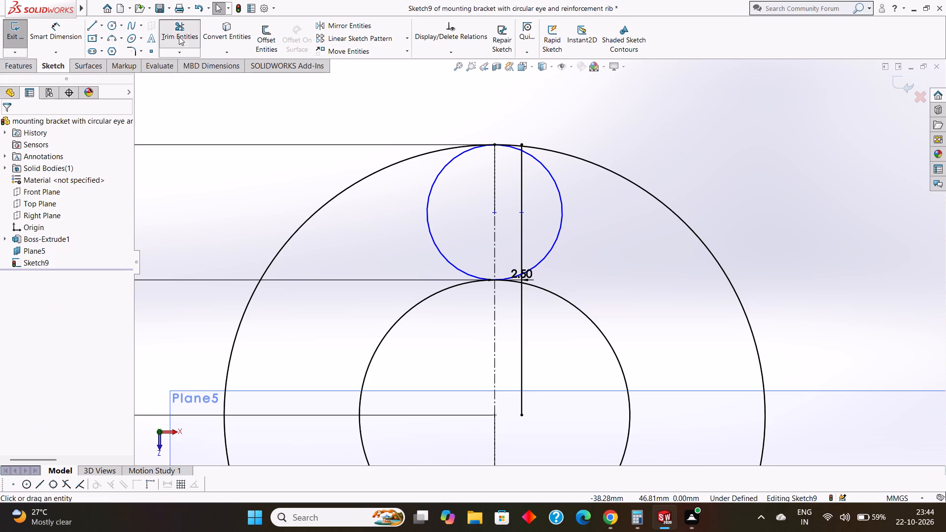
left_click(458, 155)
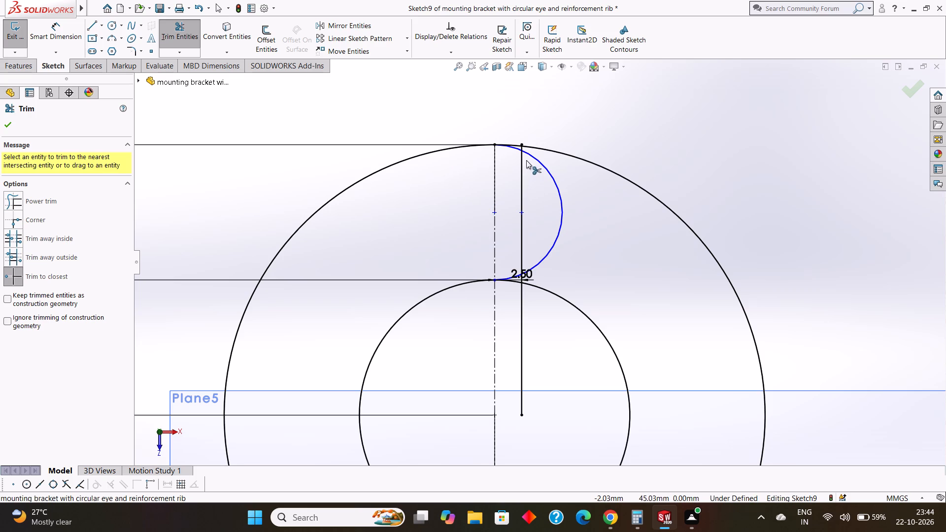
Trim the 2.5 mm offset line above its lower crossing with the small semicircle, removing every segment up to the outer circle.
scroll(526, 157, "down", 2)
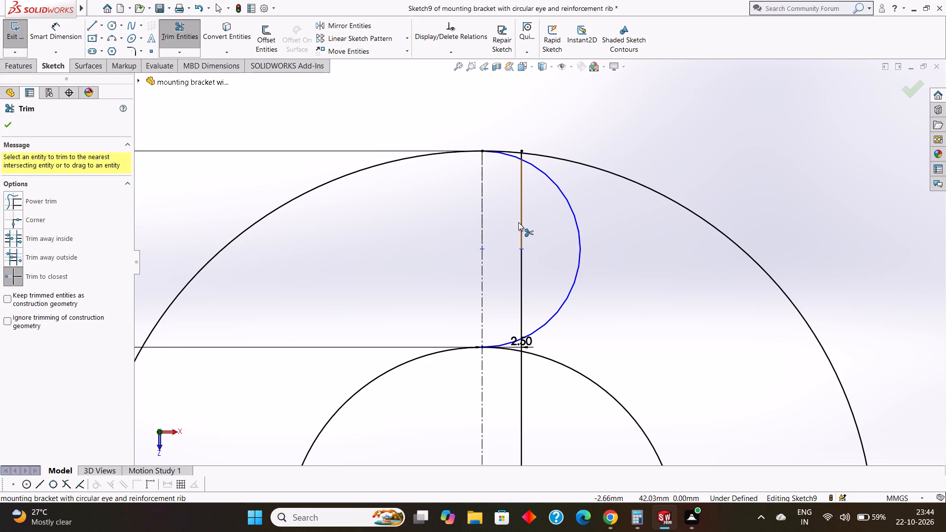
scroll(529, 160, "down", 9)
left_click(504, 213)
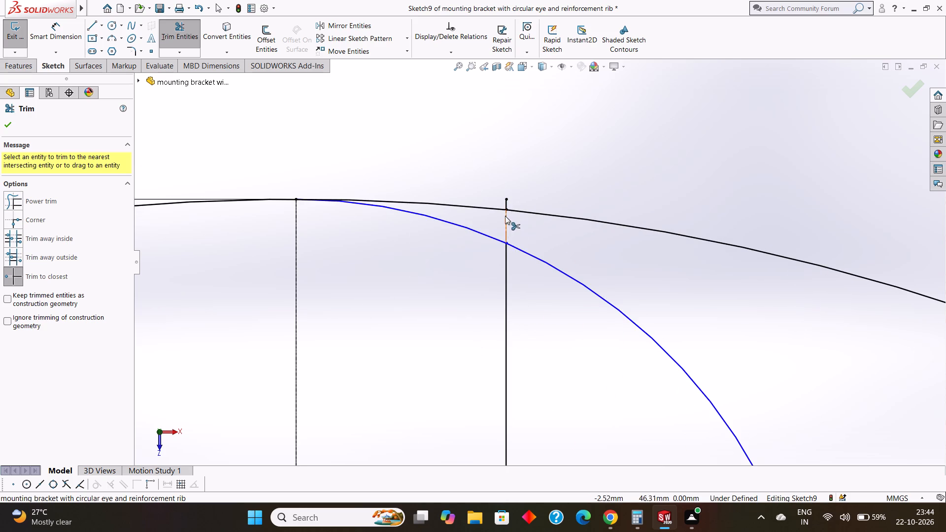
scroll(507, 193, "down", 5)
left_click(517, 245)
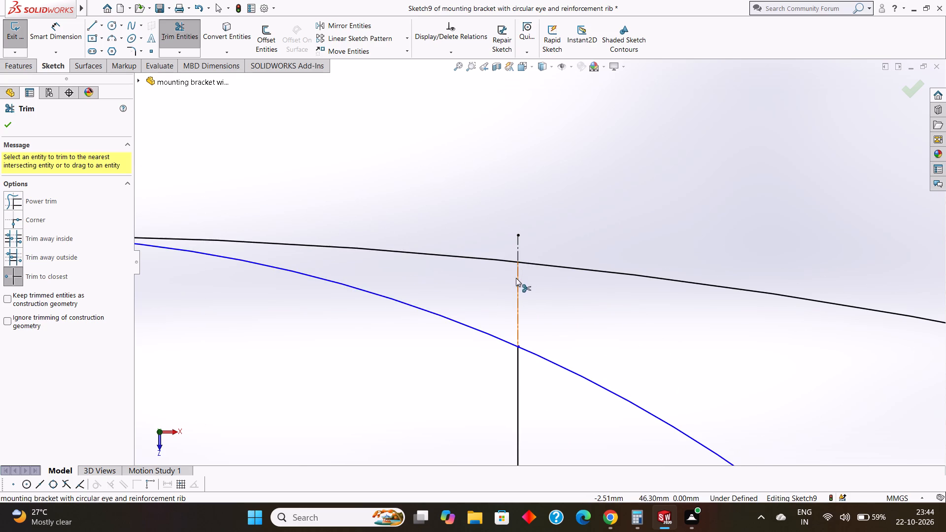
left_click(518, 243)
left_click(518, 281)
scroll(517, 280, "up", 4)
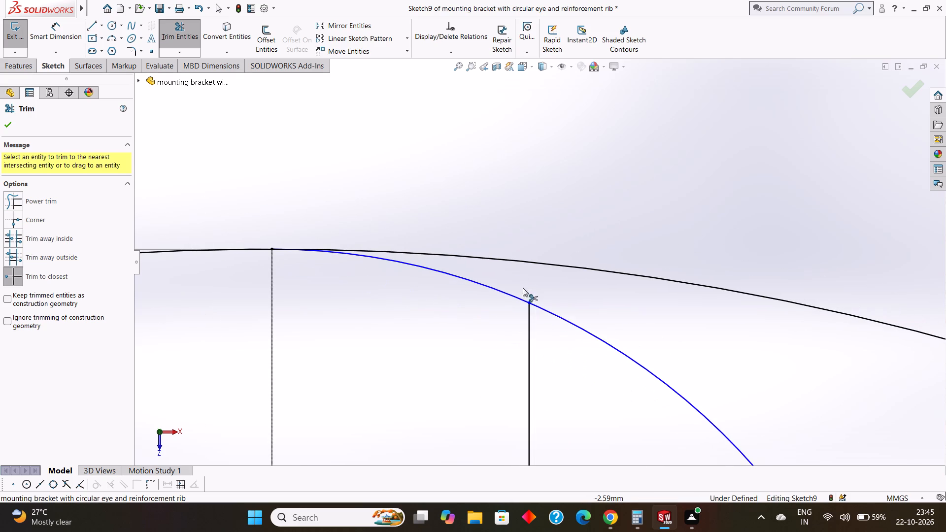
left_click(531, 325)
scroll(532, 325, "up", 4)
left_click(532, 324)
scroll(532, 324, "up", 4)
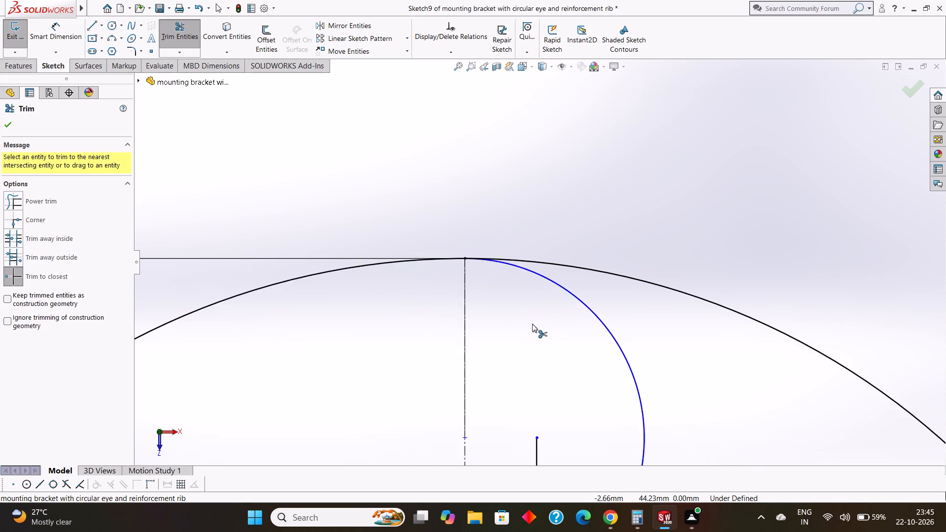
scroll(532, 324, "up", 5)
left_click(539, 355)
scroll(538, 361, "up", 4)
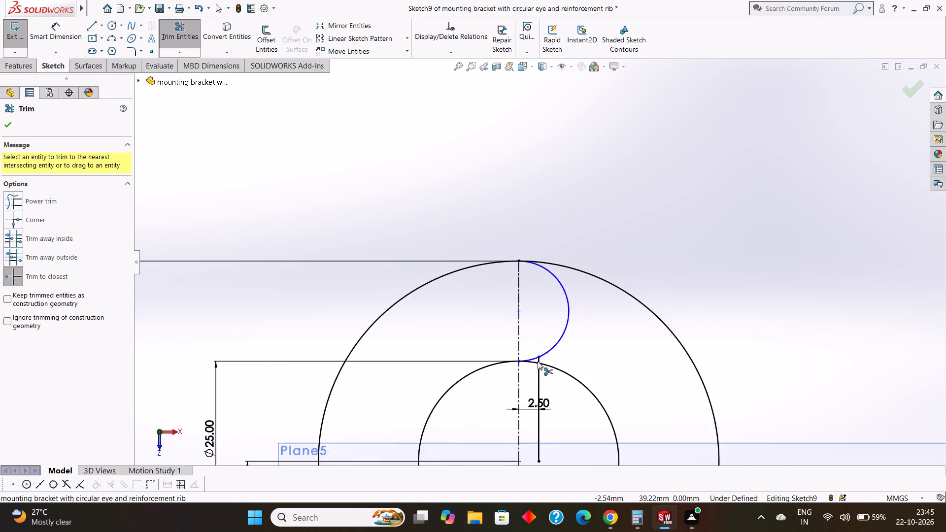
scroll(541, 357, "down", 2)
key("Escape")
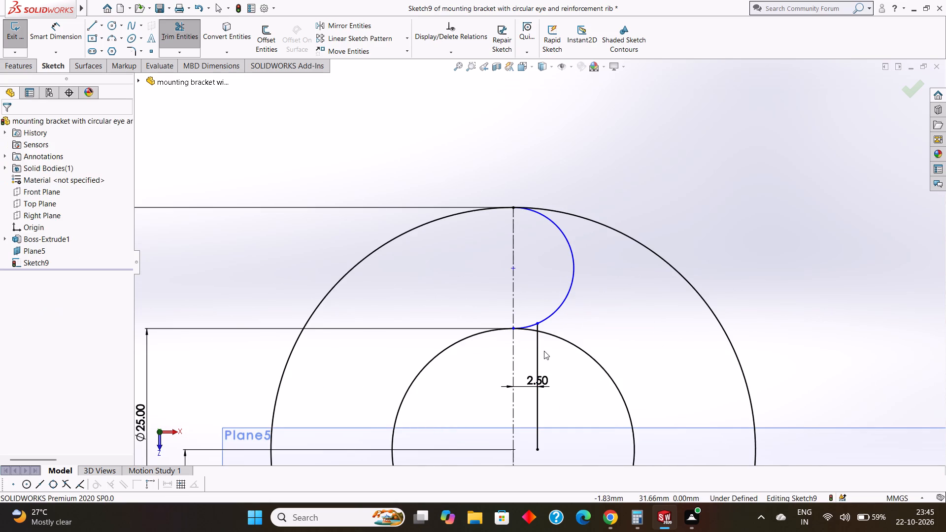
key("Escape")
Add a radius dimension to the small semicircular arc between the two eye circles.
left_click(67, 27)
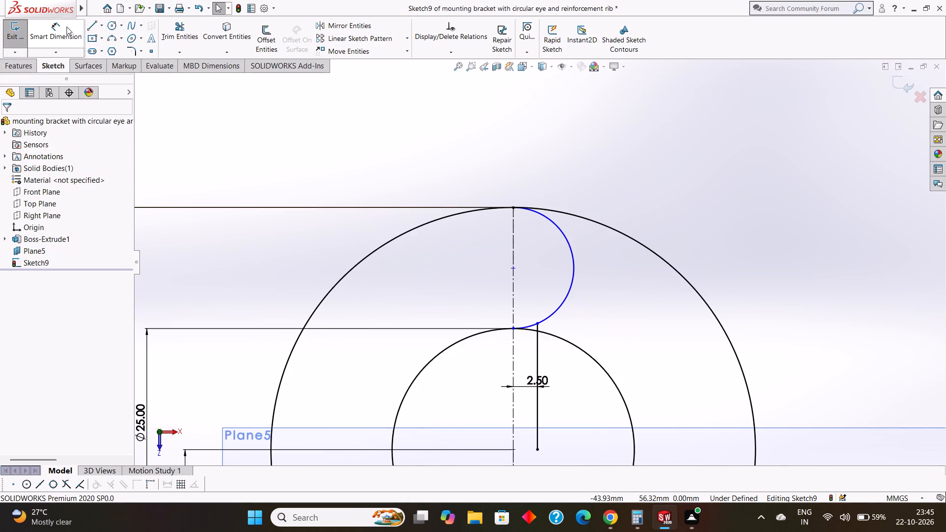
left_click(555, 225)
left_click(605, 175)
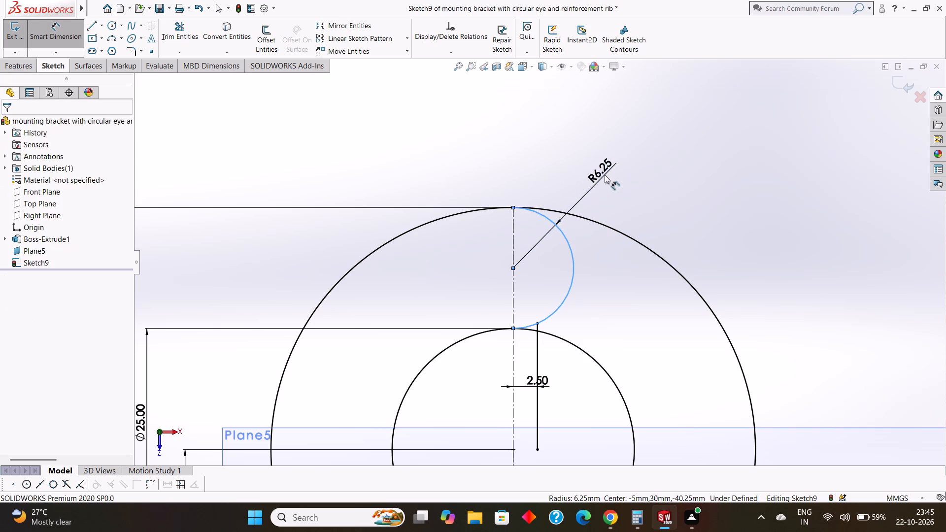
left_click(564, 160)
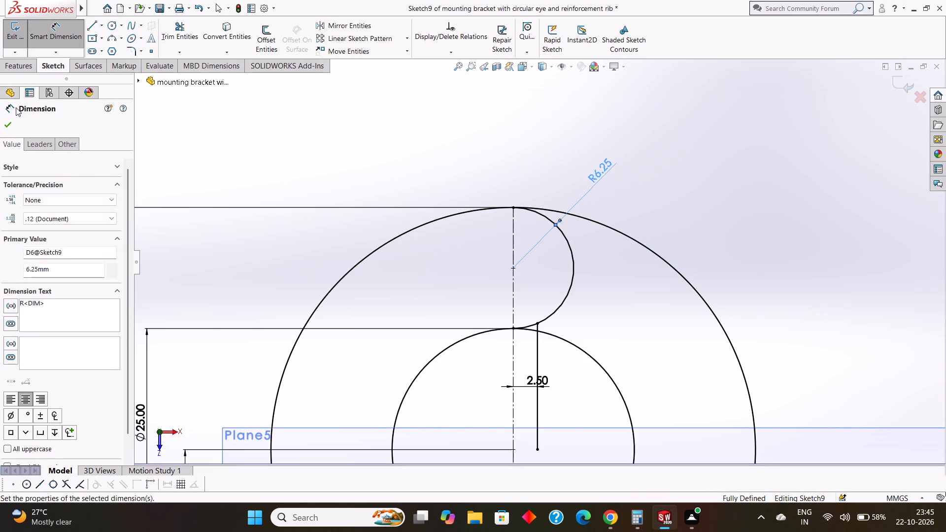
left_click(7, 126)
Examine the eye sketch relative to the plate in 3D and return to a view normal to Plane5.
scroll(562, 263, "up", 3)
scroll(635, 305, "up", 3)
scroll(562, 360, "down", 2)
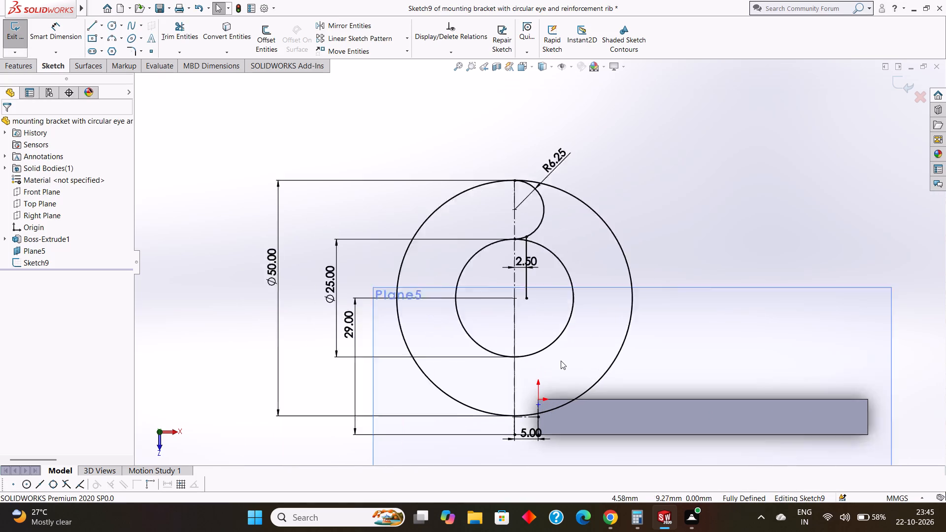
scroll(561, 361, "down", 1)
scroll(535, 363, "up", 2)
middle_click_drag(679, 297, 698, 302)
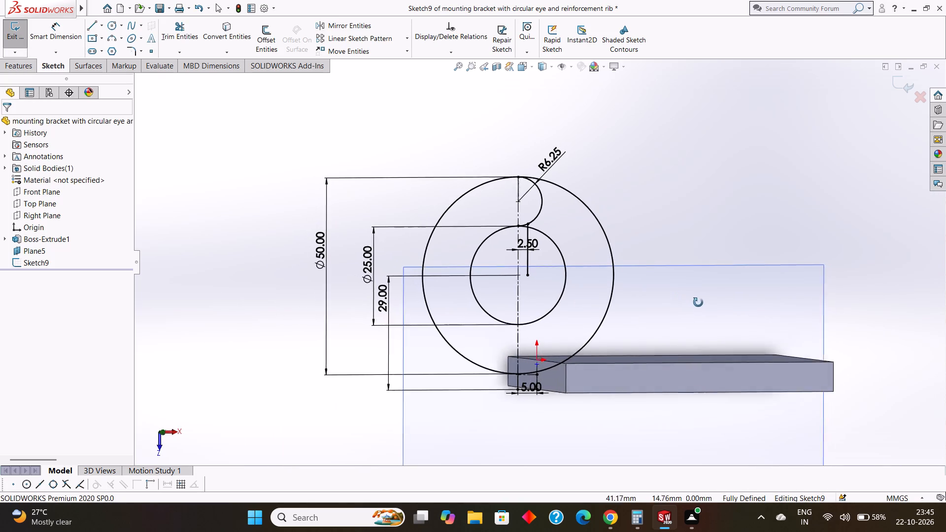
middle_click_drag(698, 302, 710, 315)
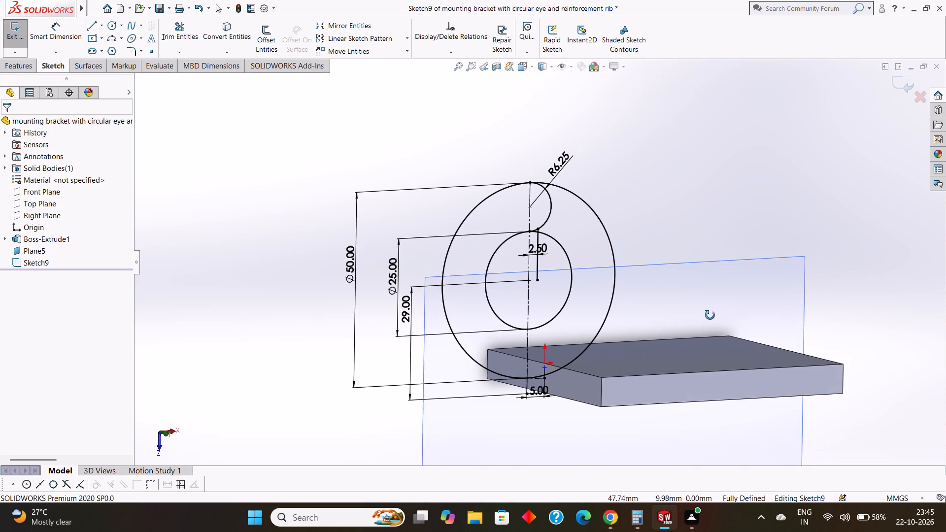
middle_click_drag(710, 315, 694, 309)
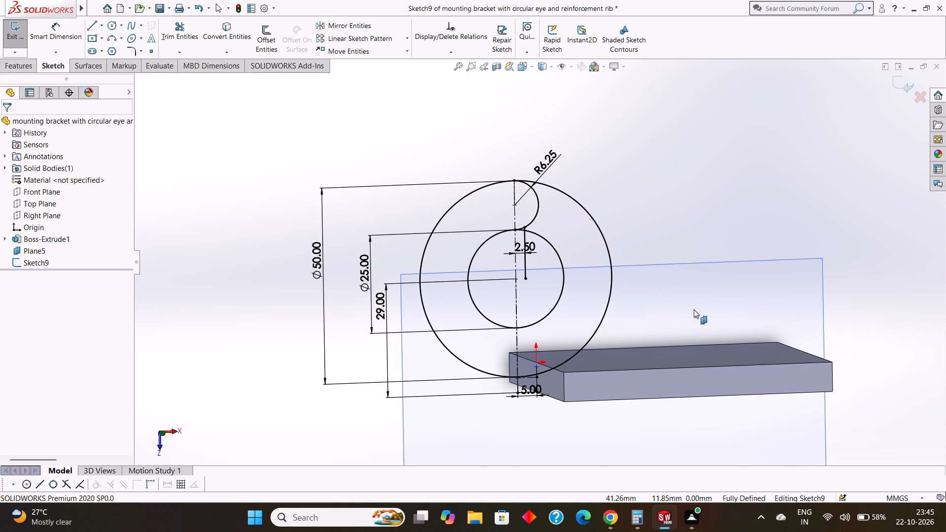
middle_click_drag(694, 309, 694, 310)
scroll(694, 309, "up", 2)
left_click(500, 387)
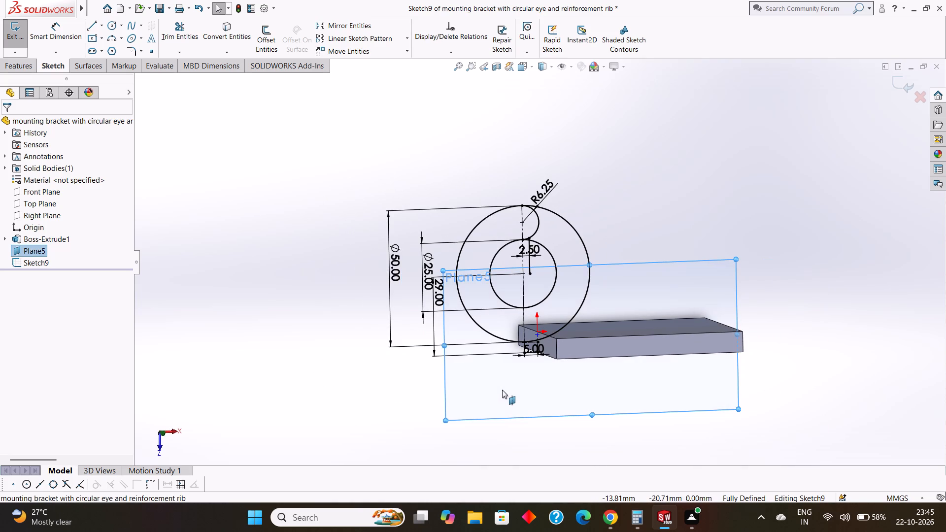
key("ctrl+8")
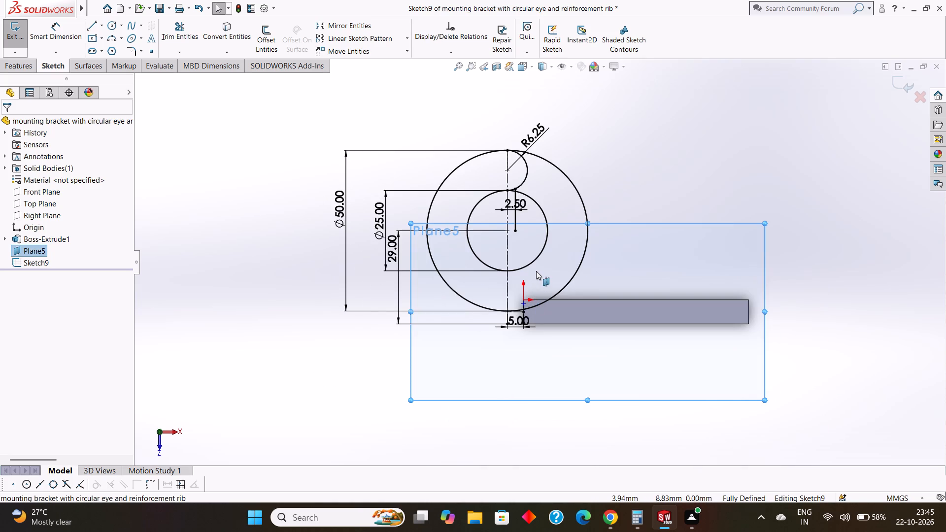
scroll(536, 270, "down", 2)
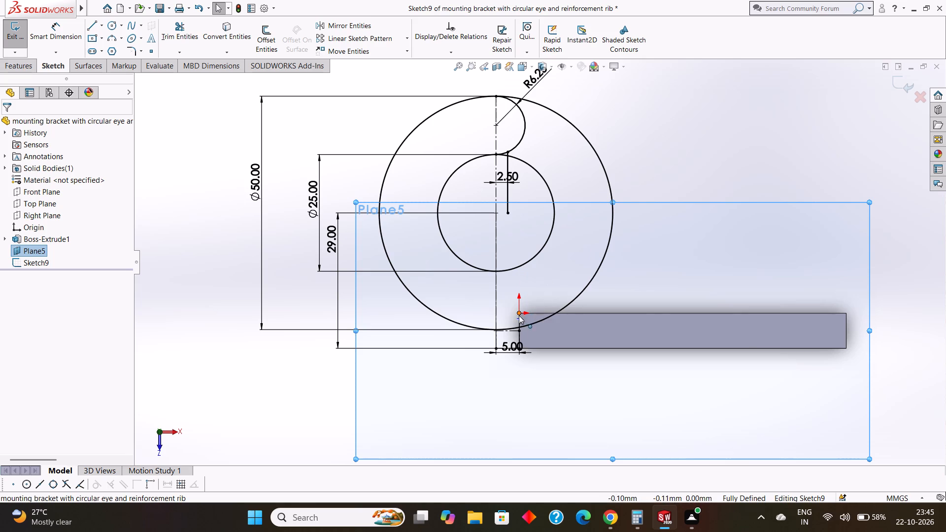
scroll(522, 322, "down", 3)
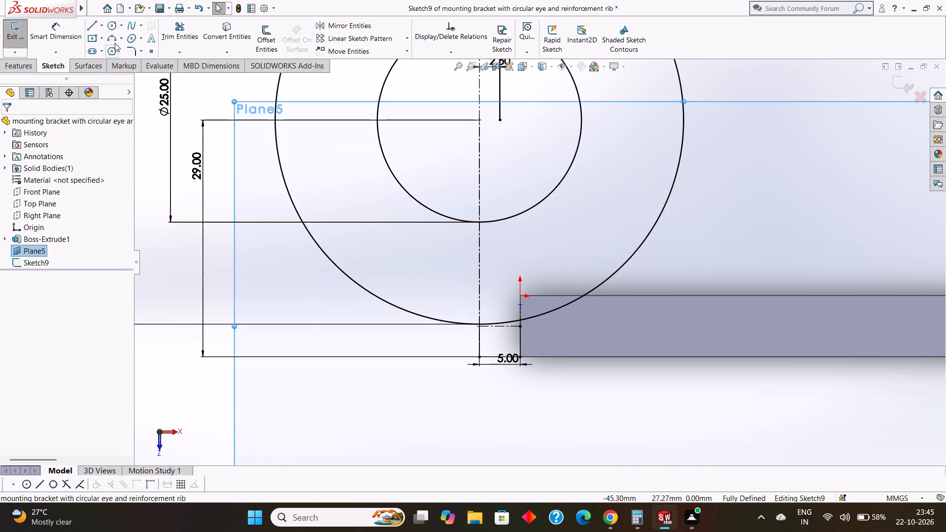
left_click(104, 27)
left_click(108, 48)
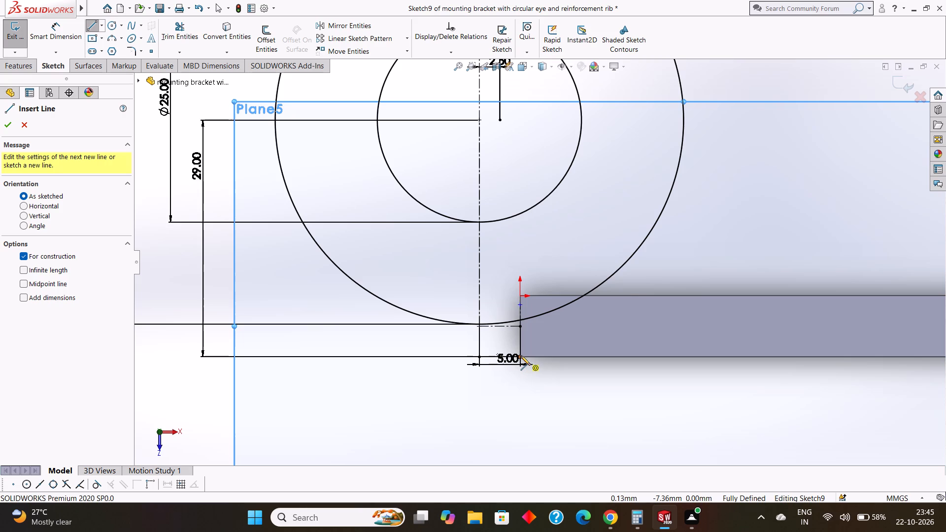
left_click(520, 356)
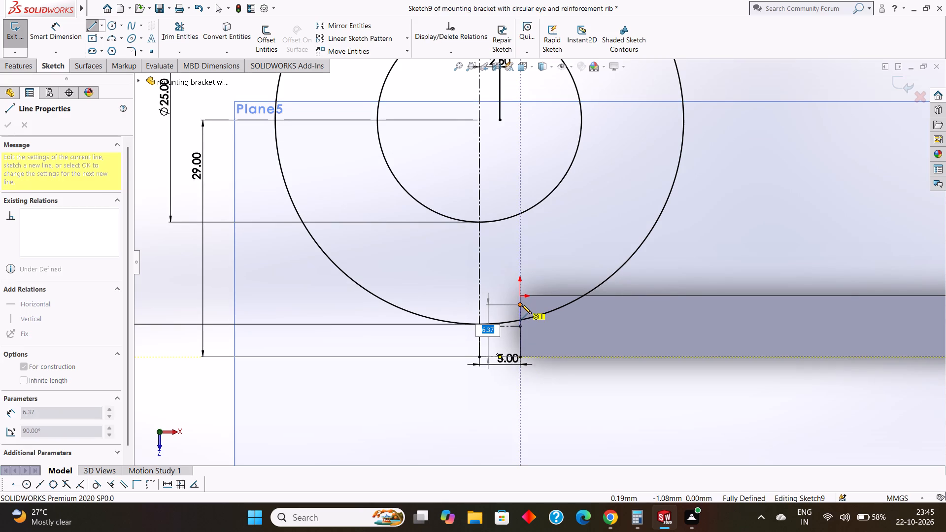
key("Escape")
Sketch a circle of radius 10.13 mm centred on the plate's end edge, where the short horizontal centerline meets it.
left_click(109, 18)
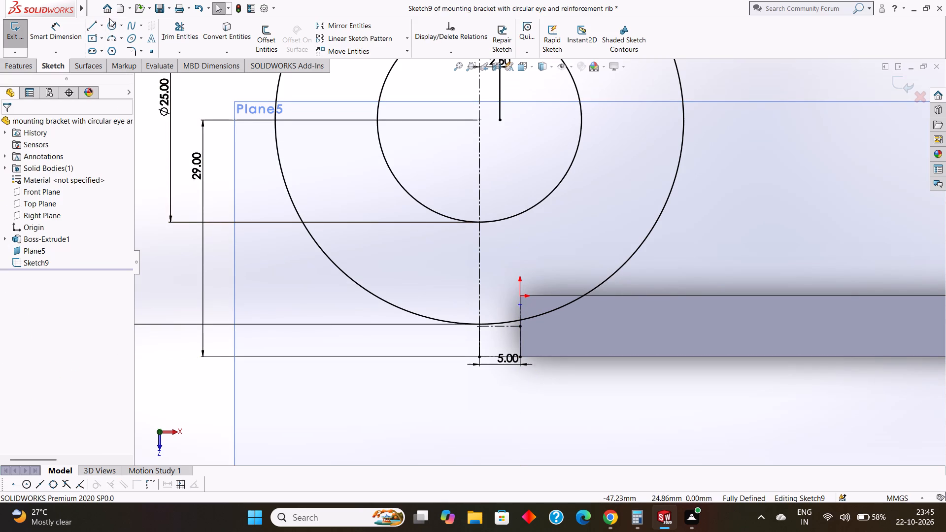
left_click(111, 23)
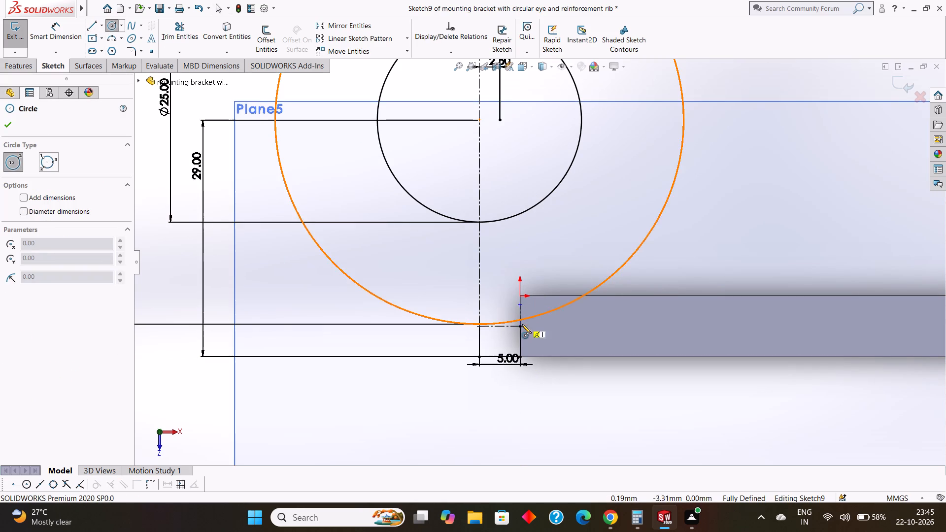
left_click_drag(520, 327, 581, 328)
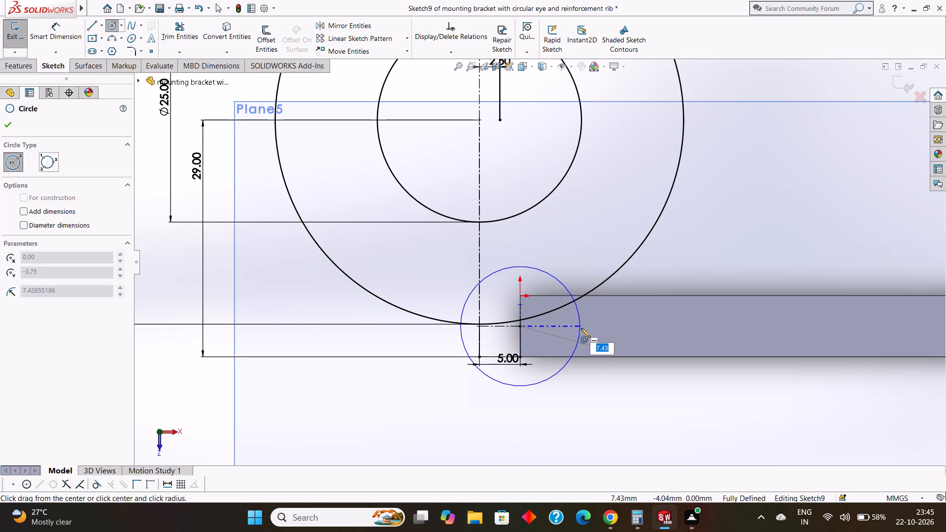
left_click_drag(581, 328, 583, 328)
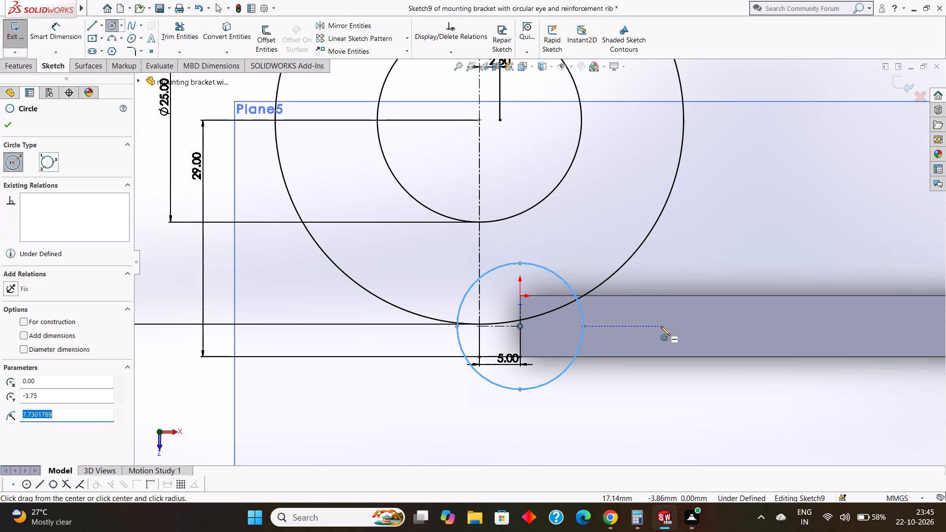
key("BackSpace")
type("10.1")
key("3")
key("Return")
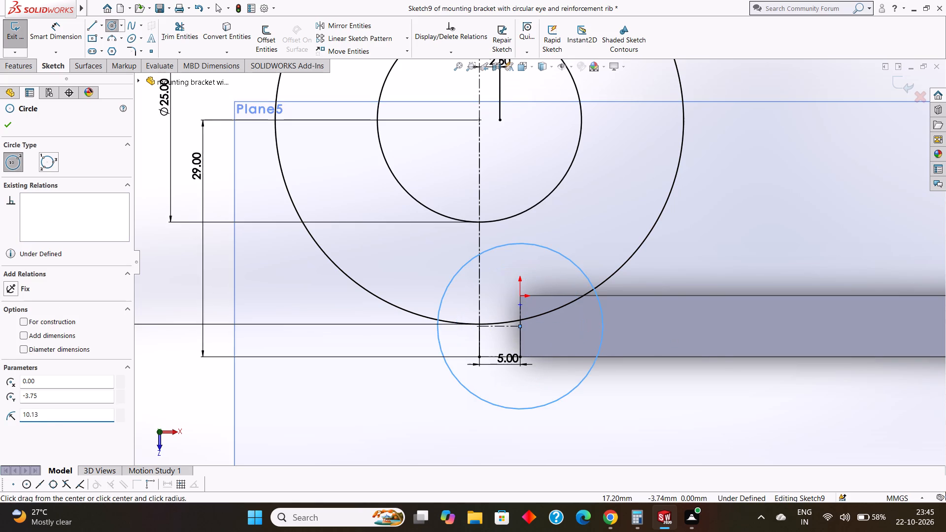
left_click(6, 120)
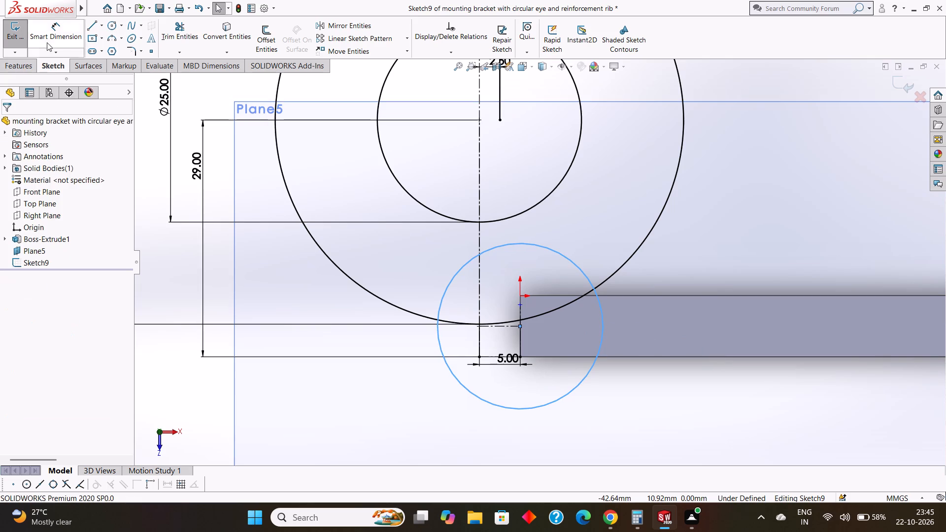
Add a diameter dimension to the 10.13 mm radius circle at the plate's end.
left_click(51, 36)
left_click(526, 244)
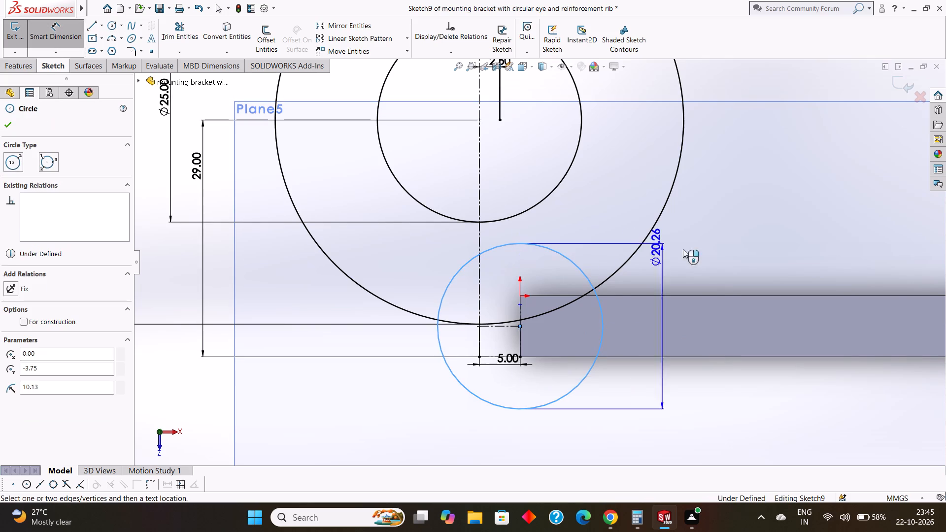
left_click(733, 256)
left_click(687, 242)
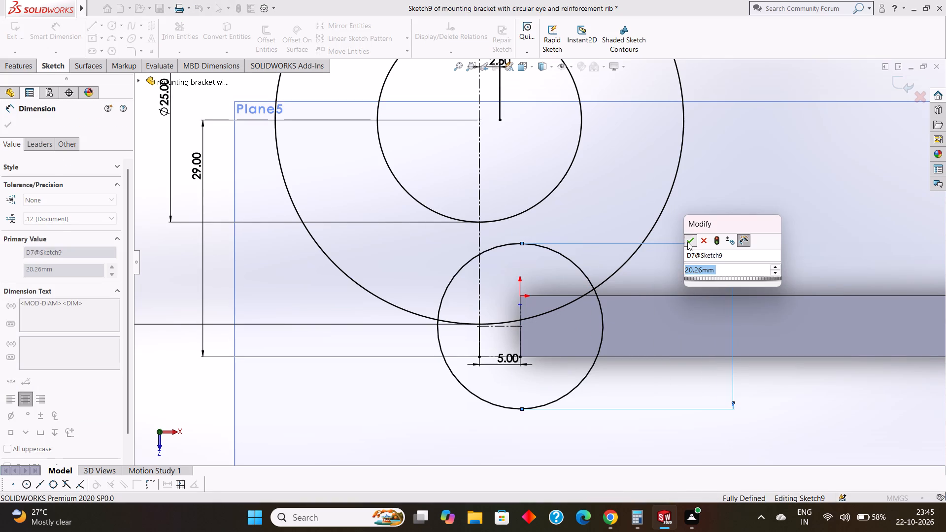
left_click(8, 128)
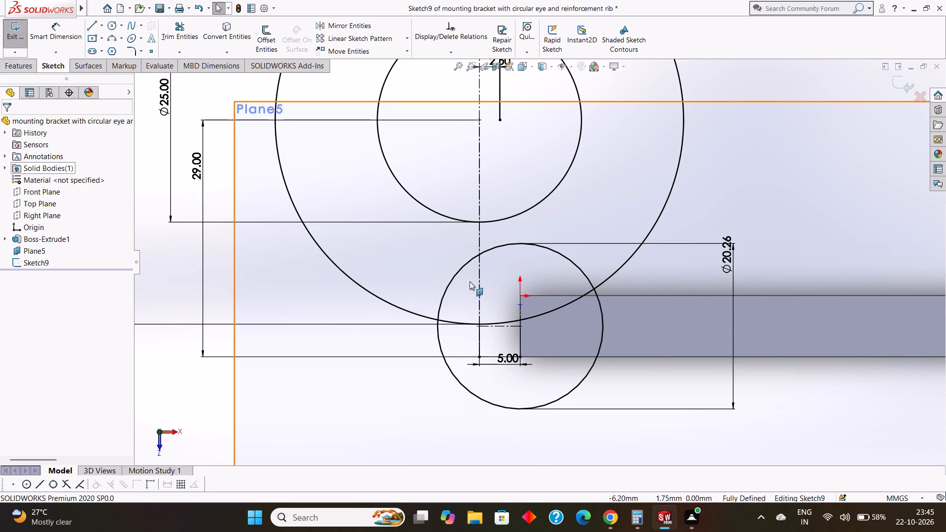
Examine the Plane5 sketch around the circle at the plate's end, the 6.25 mm arc and the 2.5 mm offset line.
scroll(472, 282, "up", 4)
scroll(525, 259, "down", 3)
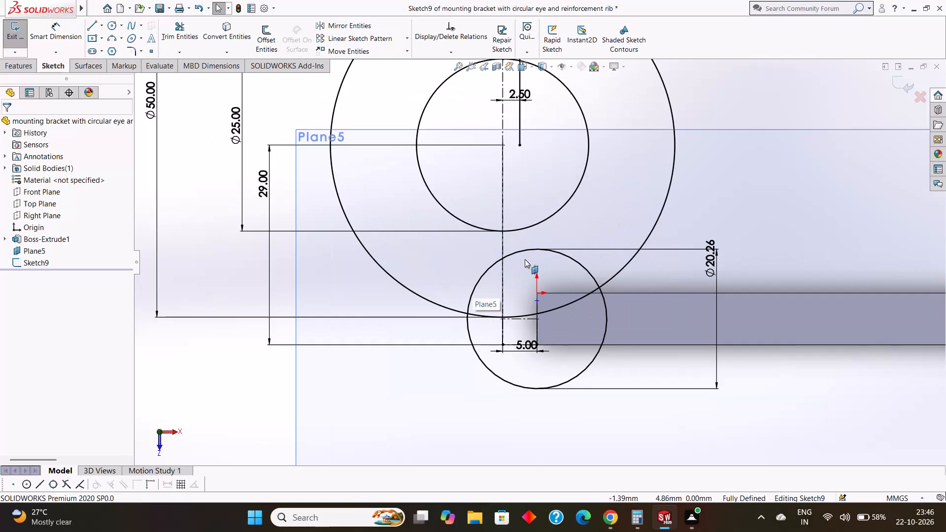
scroll(525, 259, "up", 2)
scroll(563, 238, "down", 3)
scroll(563, 238, "up", 6)
scroll(564, 180, "down", 3)
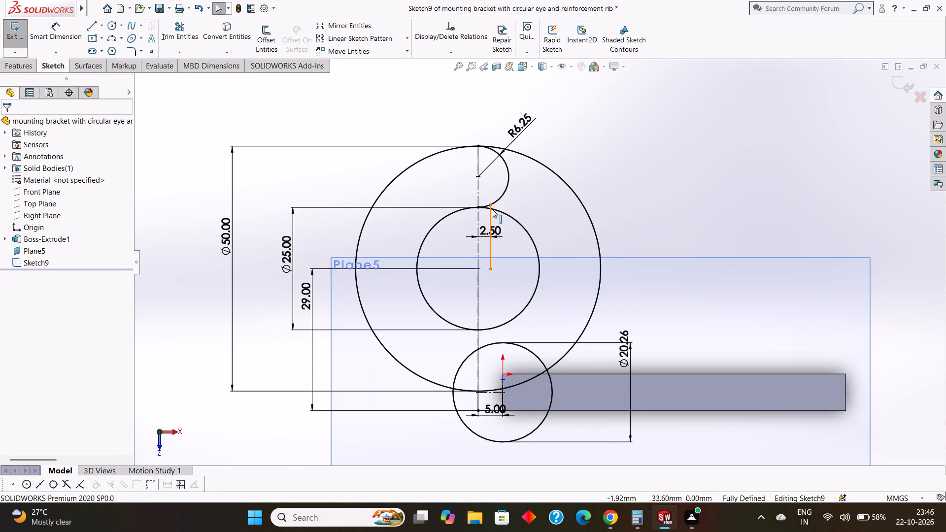
scroll(491, 208, "down", 4)
scroll(499, 247, "up", 7)
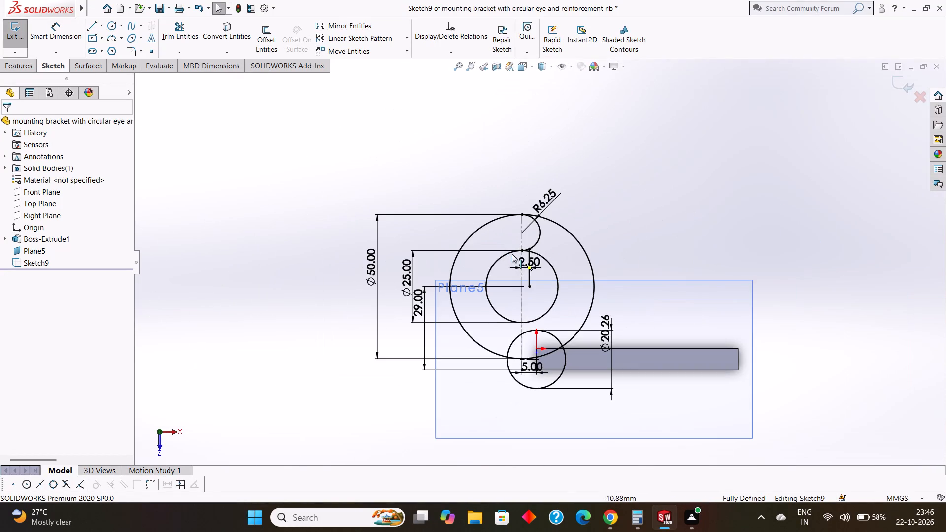
scroll(529, 257, "down", 8)
scroll(541, 257, "up", 3)
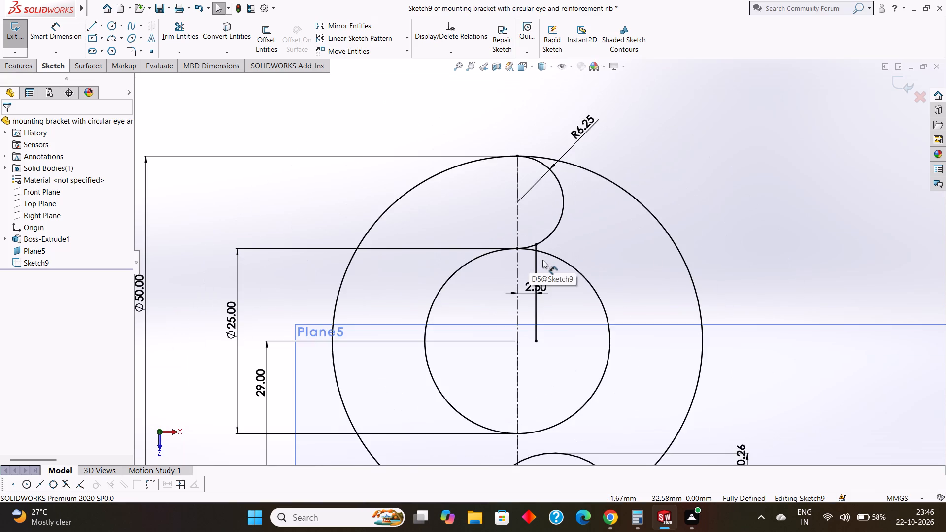
scroll(544, 263, "up", 2)
scroll(544, 263, "down", 4)
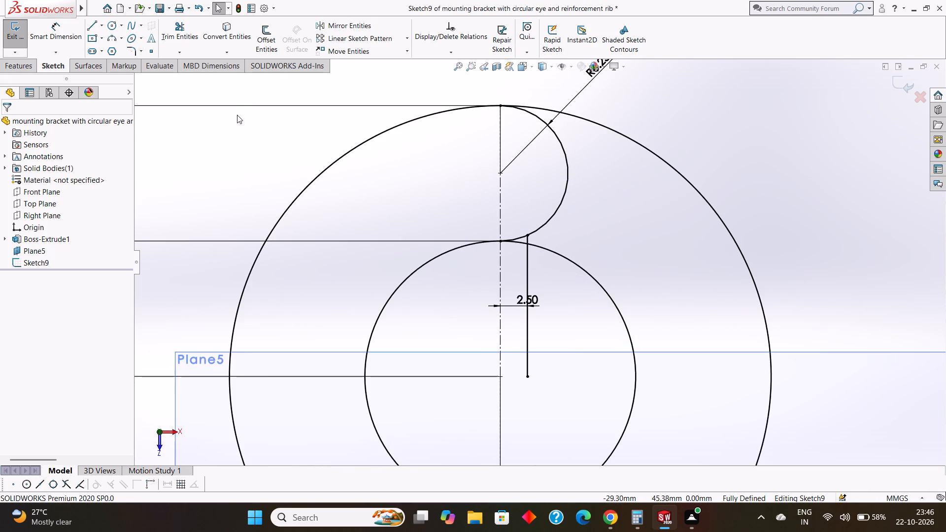
Trim away the whole vertical 2.5 mm offset line, both between the small arc and the 25 mm circle and inside that circle.
left_click(188, 32)
scroll(527, 245, "down", 6)
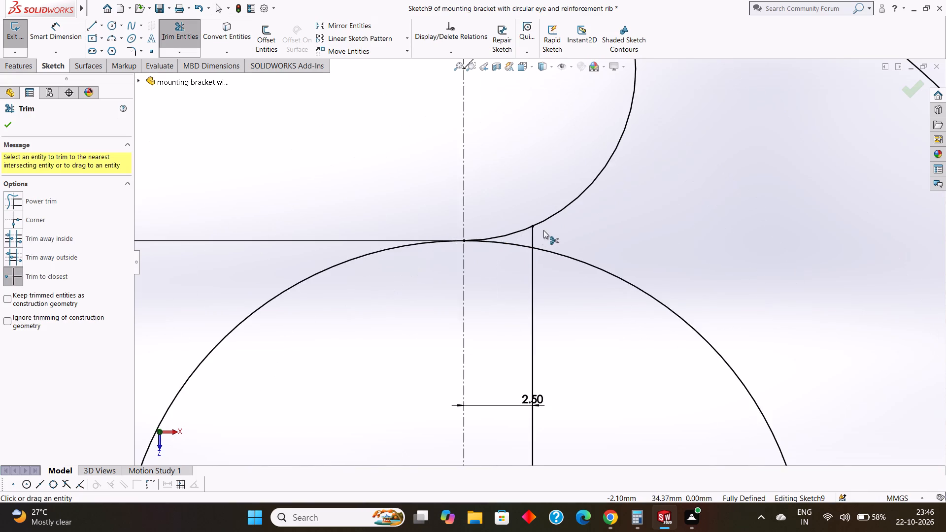
scroll(543, 230, "down", 3)
left_click(519, 240)
left_click(520, 293)
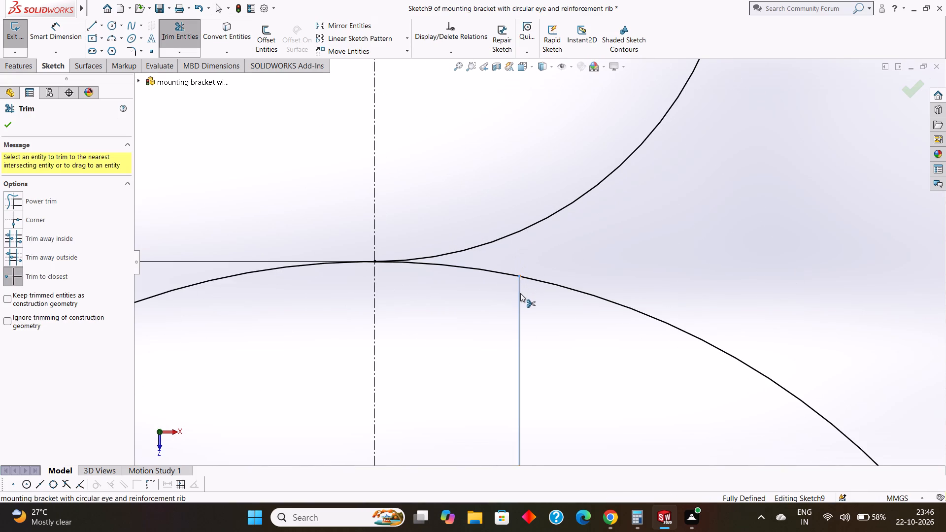
scroll(531, 304, "up", 15)
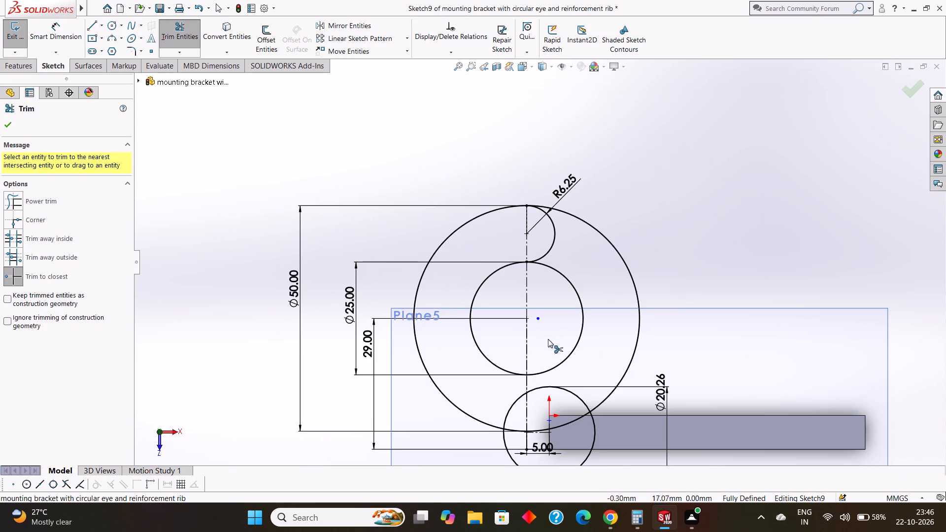
scroll(555, 364, "up", 3)
scroll(548, 309, "down", 5)
scroll(550, 322, "up", 2)
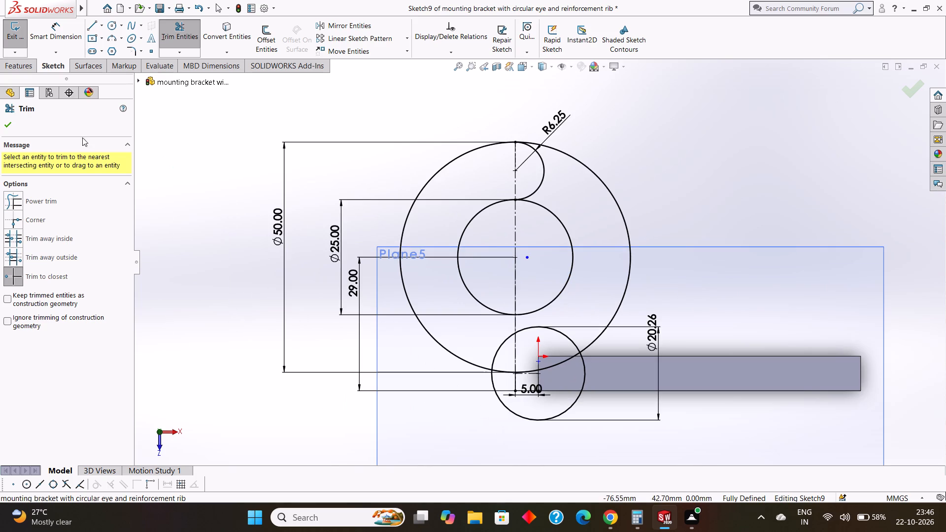
left_click(5, 126)
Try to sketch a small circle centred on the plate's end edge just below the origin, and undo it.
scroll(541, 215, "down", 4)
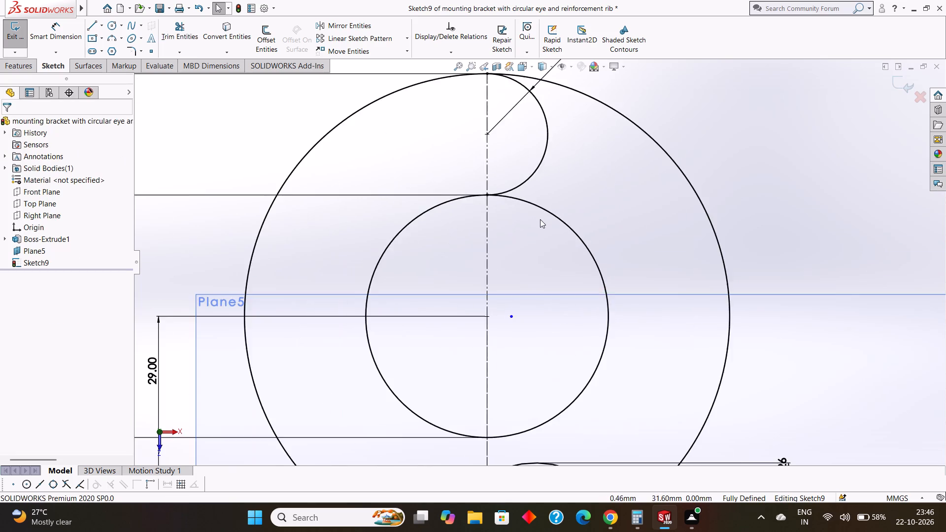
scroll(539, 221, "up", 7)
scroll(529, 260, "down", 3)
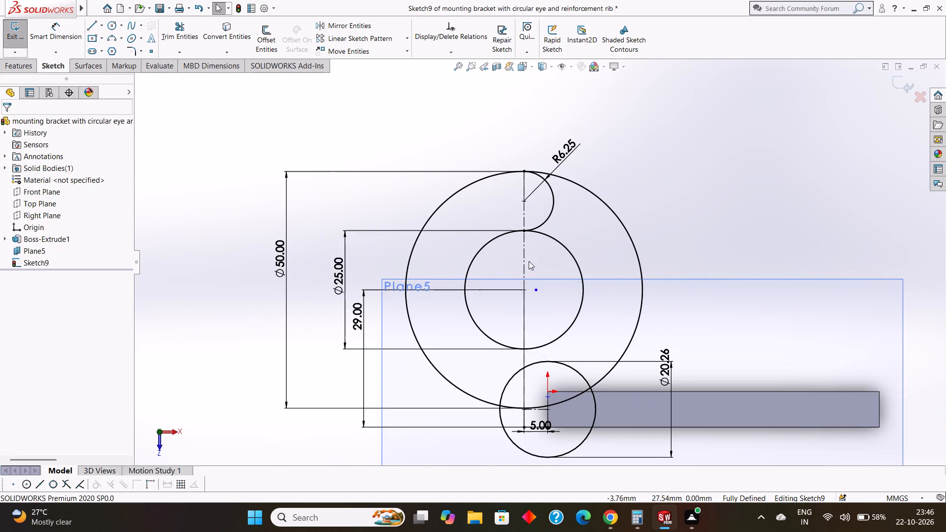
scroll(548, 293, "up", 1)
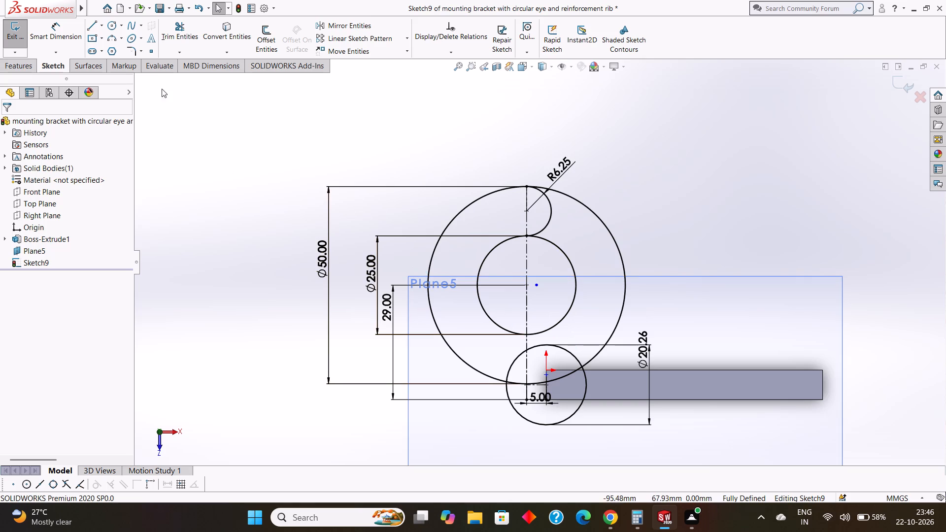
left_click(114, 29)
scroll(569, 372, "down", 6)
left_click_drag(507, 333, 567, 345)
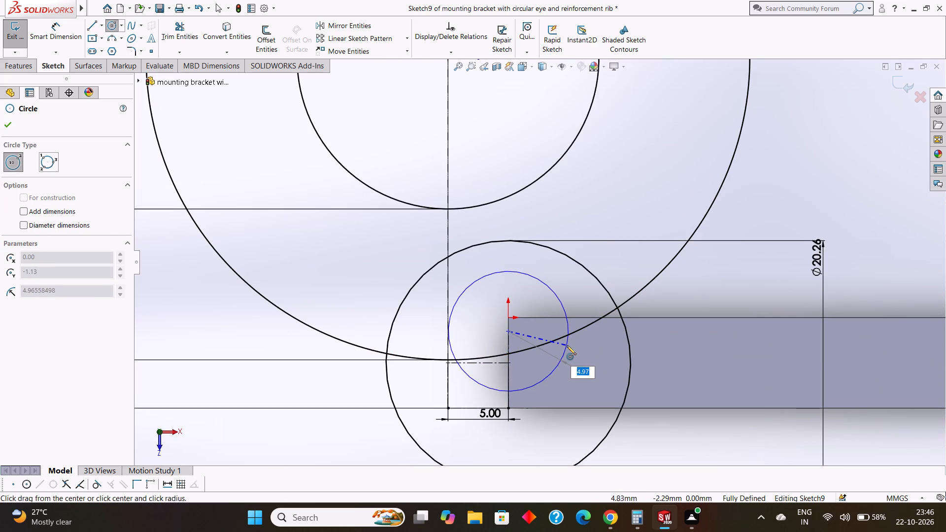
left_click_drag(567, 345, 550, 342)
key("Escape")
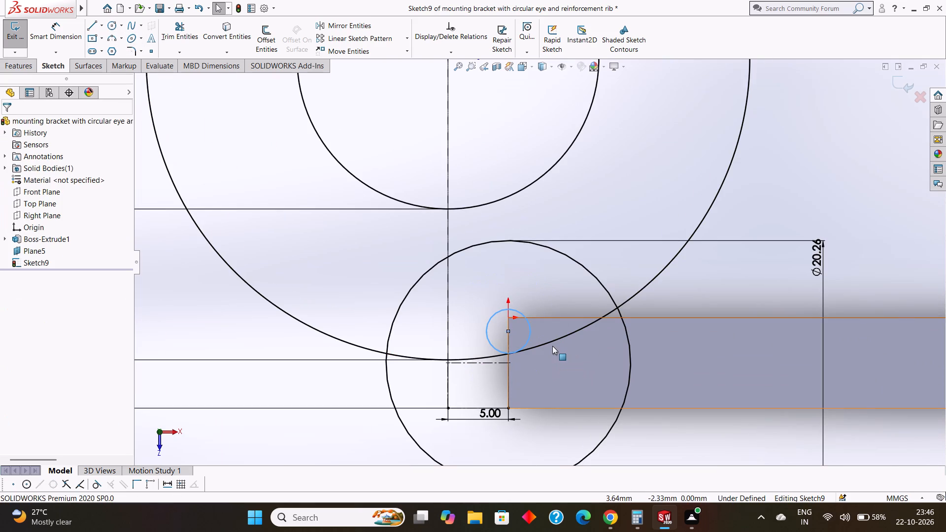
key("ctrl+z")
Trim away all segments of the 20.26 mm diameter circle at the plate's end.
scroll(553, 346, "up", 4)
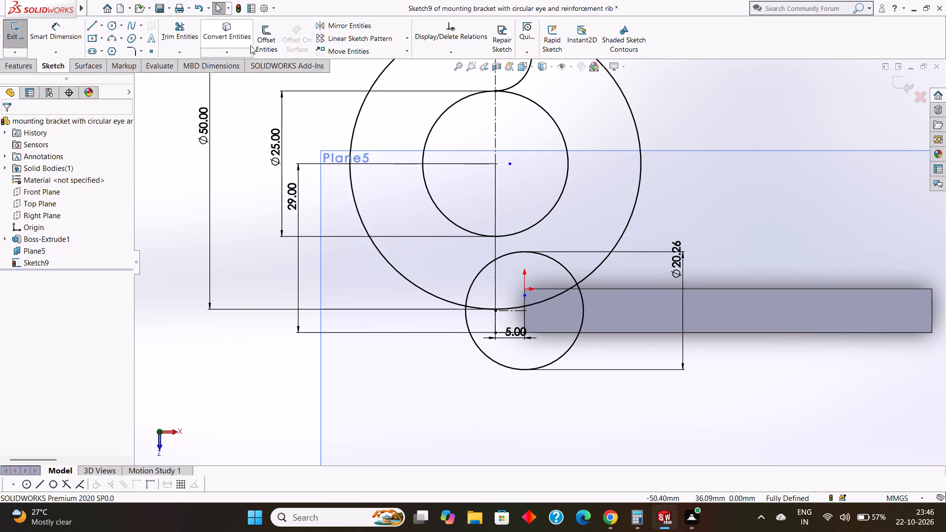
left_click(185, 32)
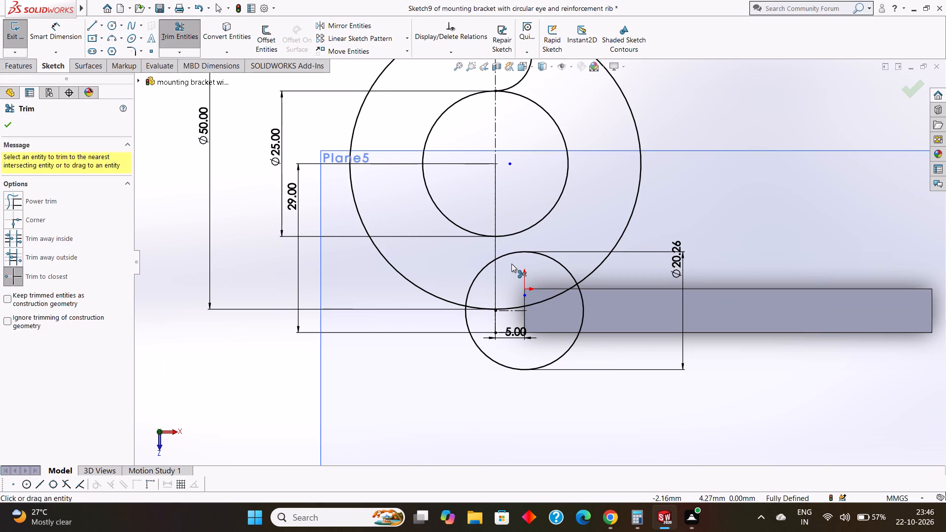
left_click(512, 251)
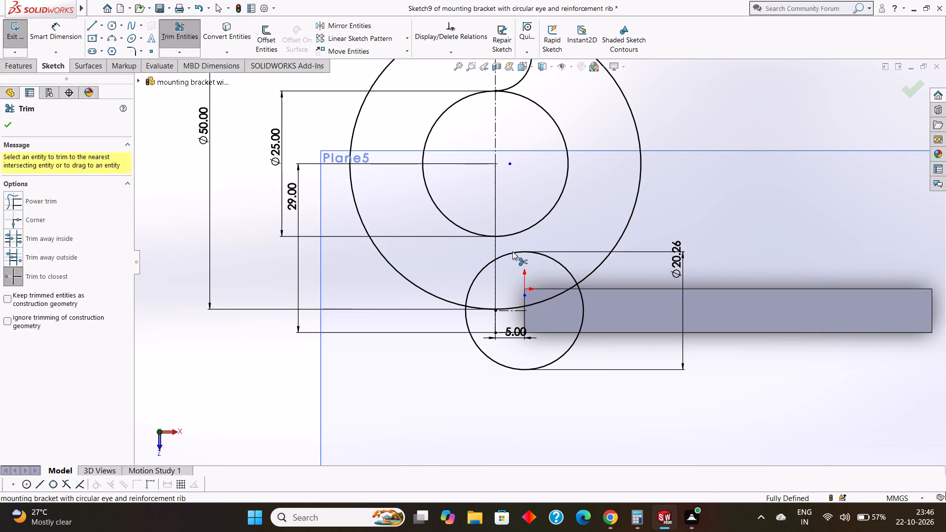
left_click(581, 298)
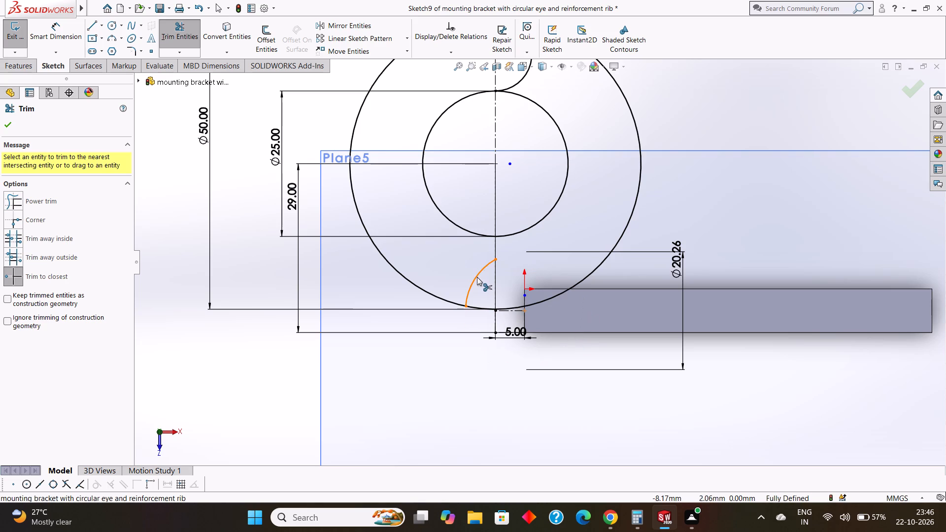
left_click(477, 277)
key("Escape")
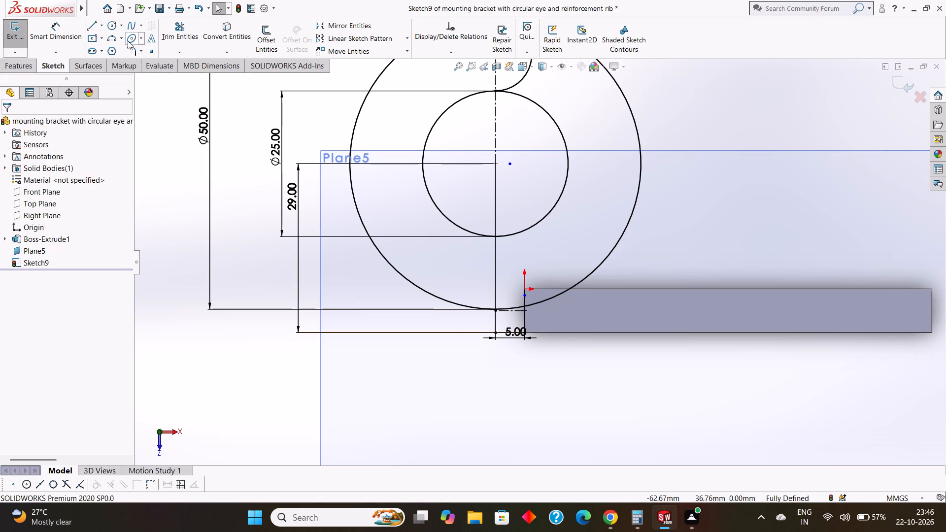
Sketch a three-point arc of radius 10.13 mm from the 25 mm circle's lowest part to the plate's upper edge.
left_click(115, 37)
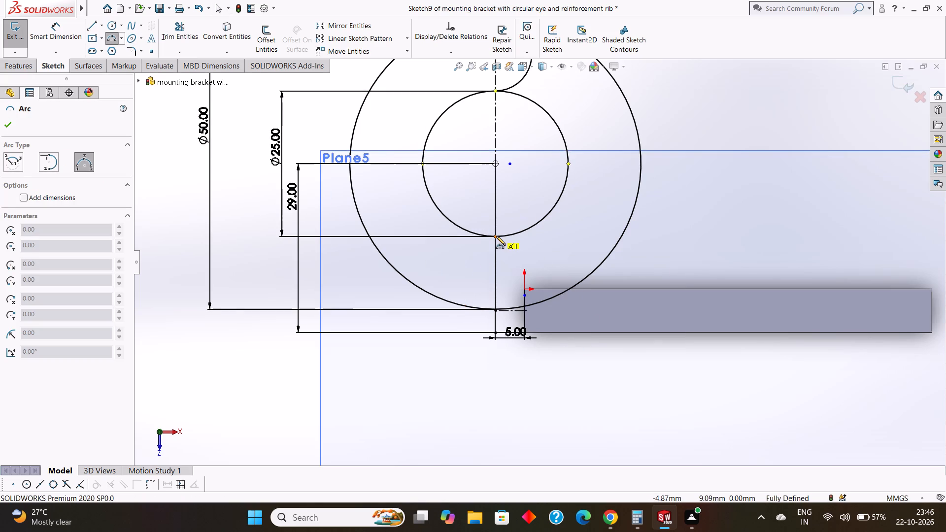
scroll(509, 239, "down", 2)
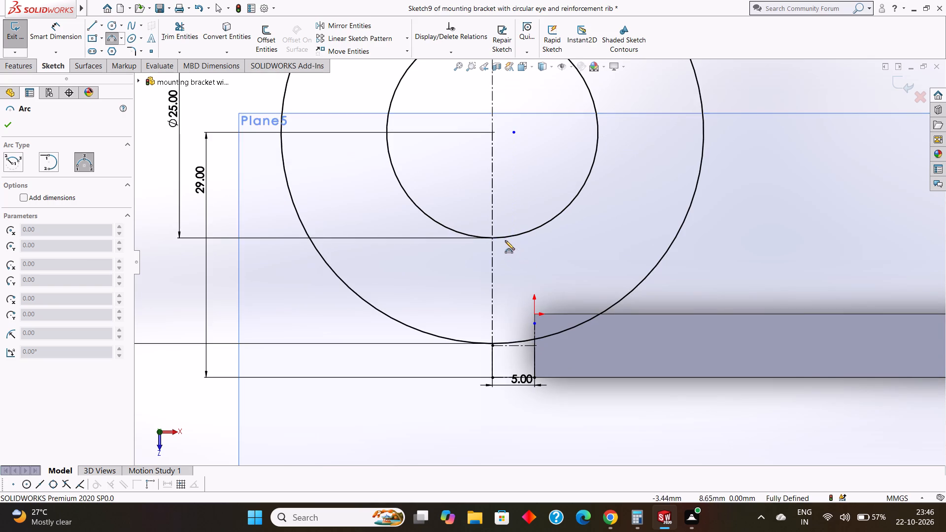
left_click(504, 238)
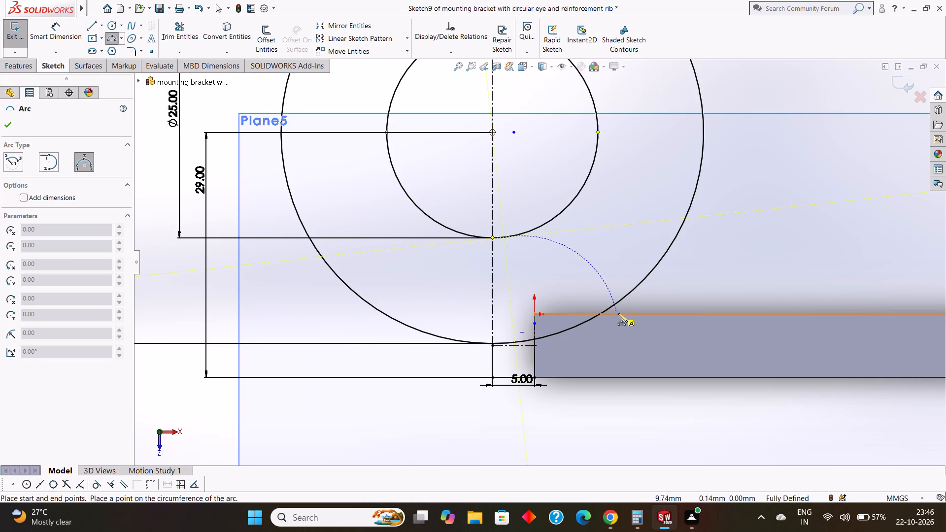
left_click(620, 313)
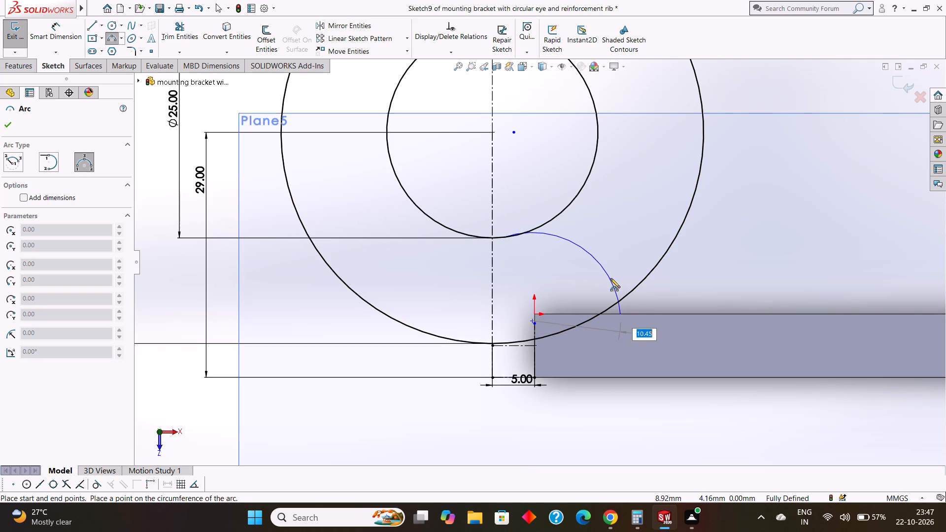
type("10")
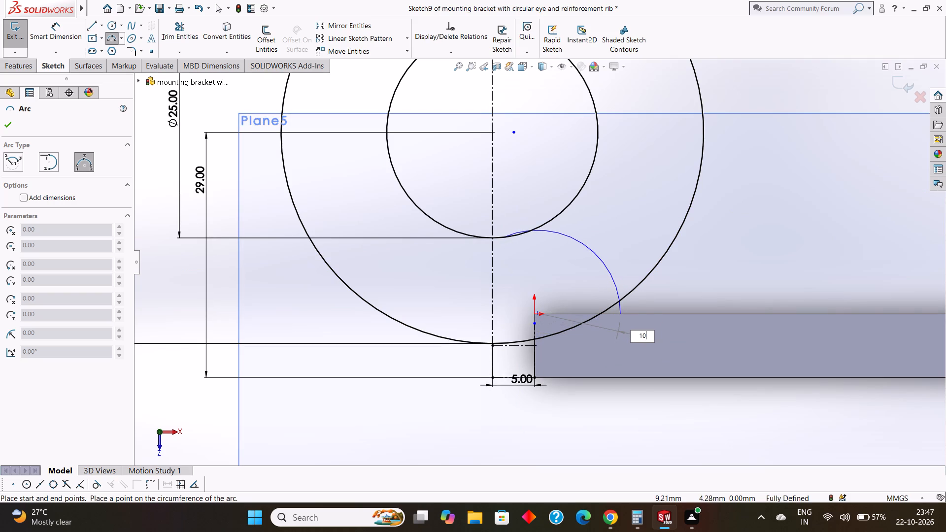
type(".13")
key("Return")
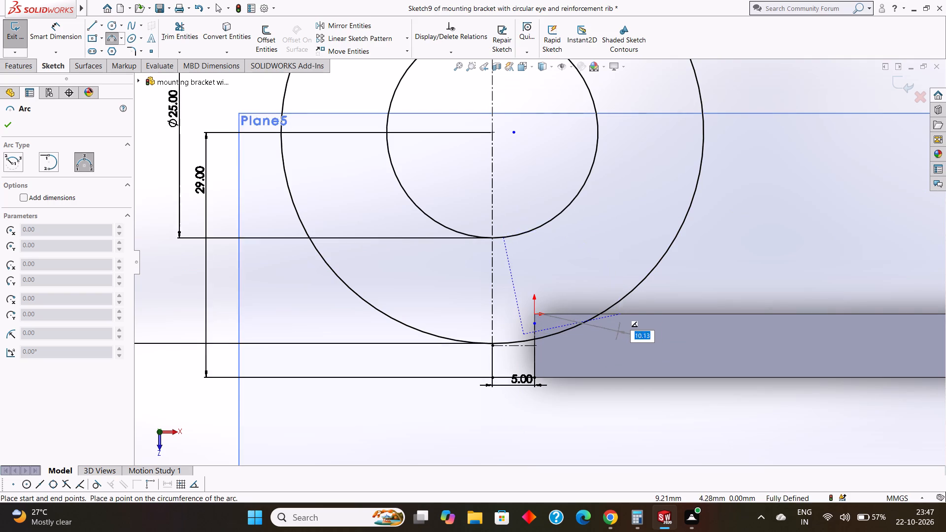
key("Escape")
key("Escape")
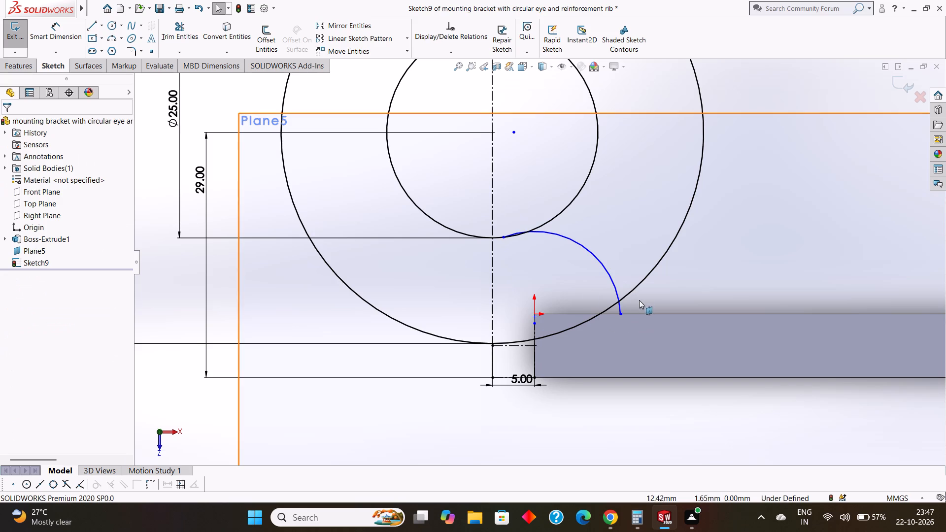
Dimension the radius of the arc between the 25 mm circle and the plate.
left_click(39, 35)
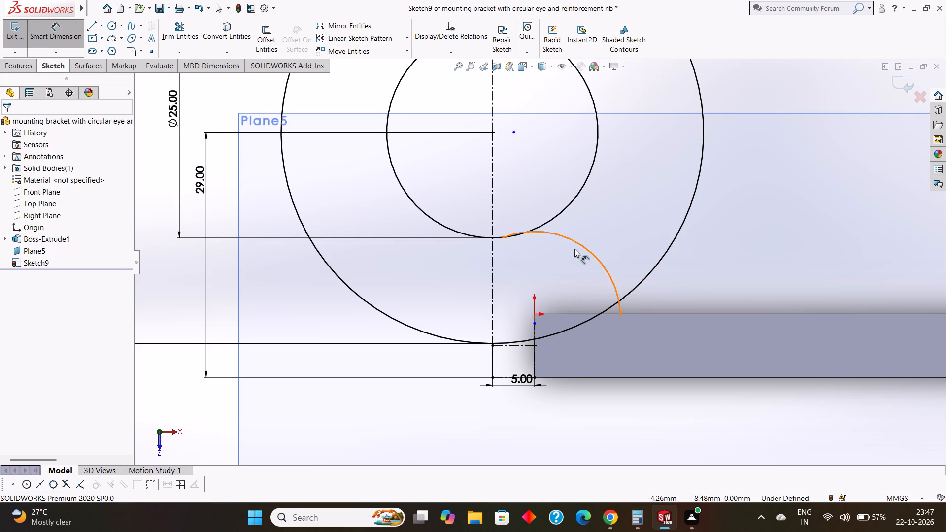
left_click(579, 242)
left_click(636, 210)
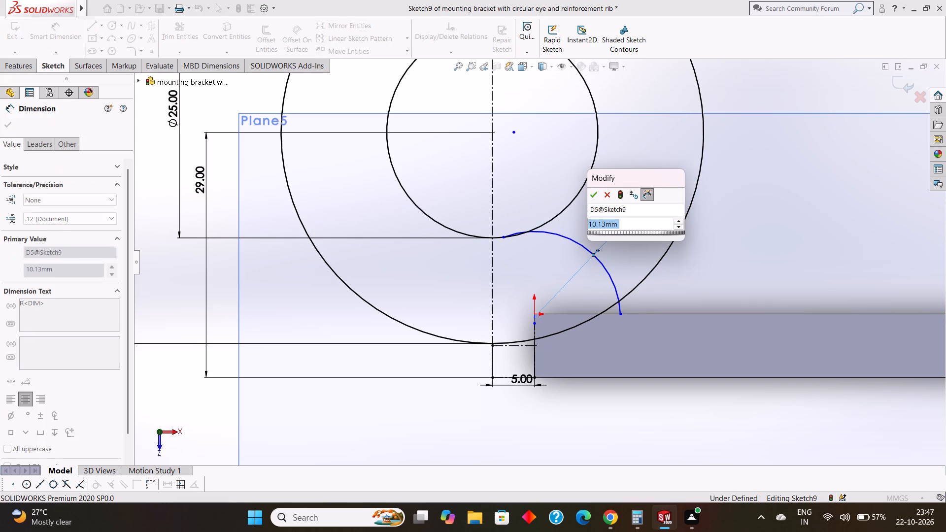
left_click(595, 195)
left_click(11, 125)
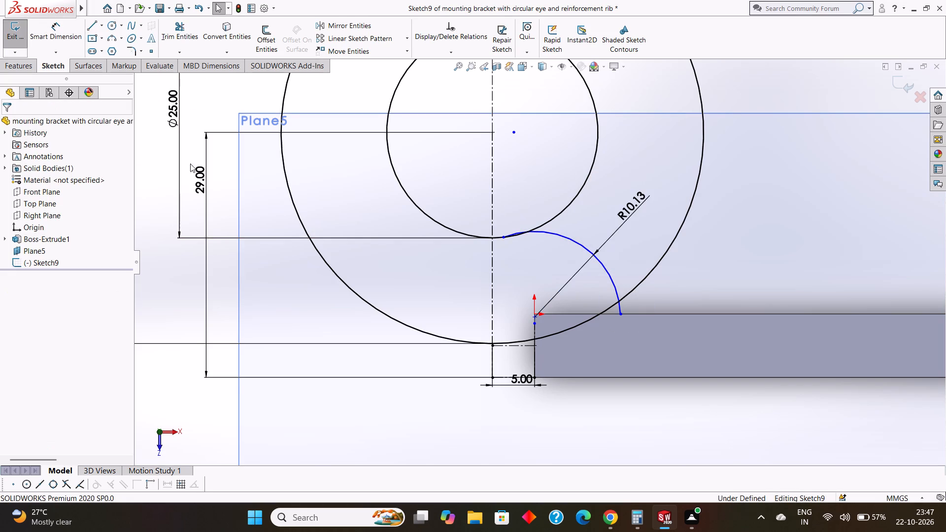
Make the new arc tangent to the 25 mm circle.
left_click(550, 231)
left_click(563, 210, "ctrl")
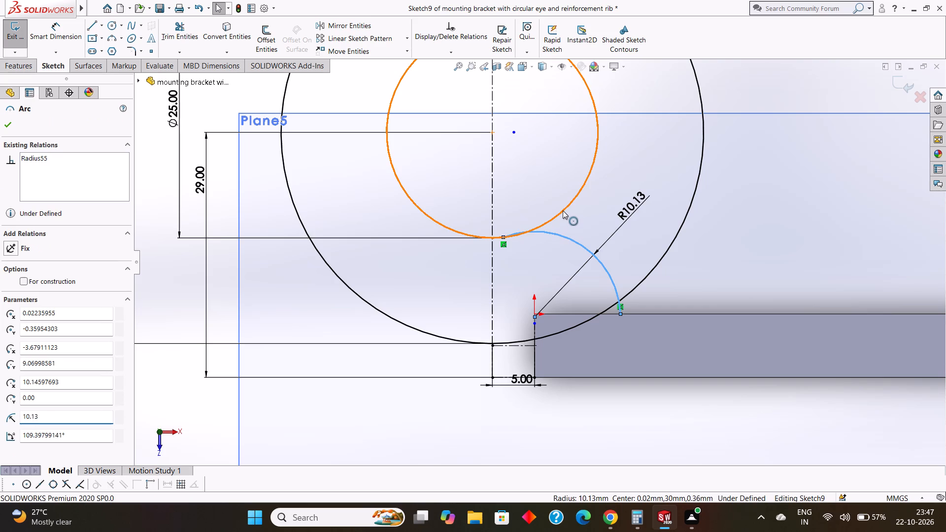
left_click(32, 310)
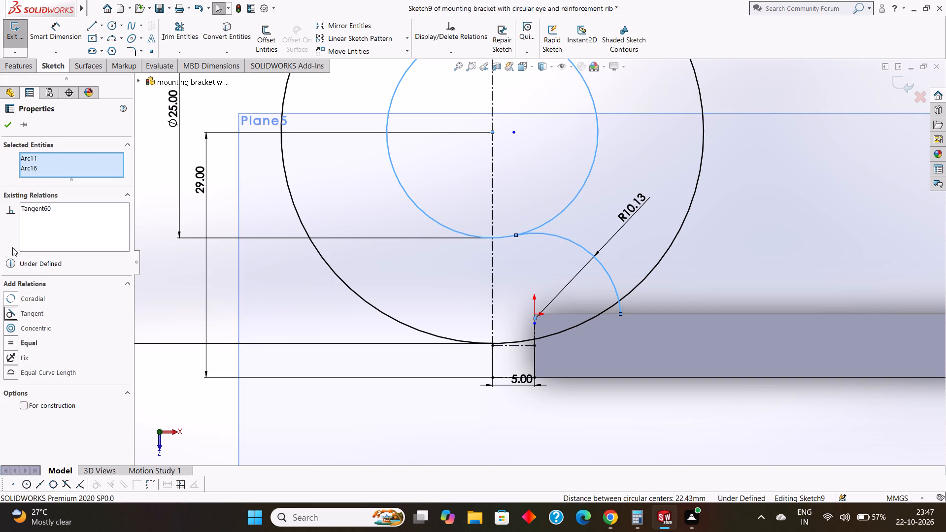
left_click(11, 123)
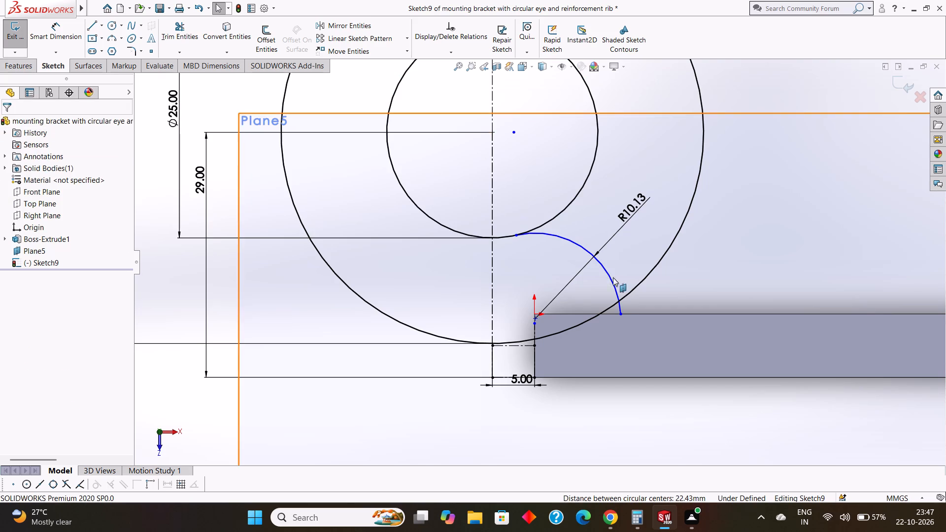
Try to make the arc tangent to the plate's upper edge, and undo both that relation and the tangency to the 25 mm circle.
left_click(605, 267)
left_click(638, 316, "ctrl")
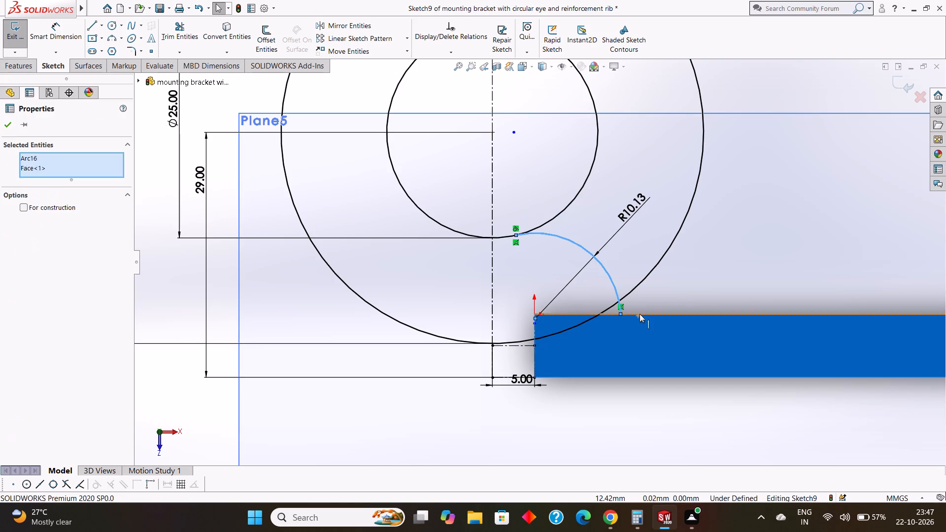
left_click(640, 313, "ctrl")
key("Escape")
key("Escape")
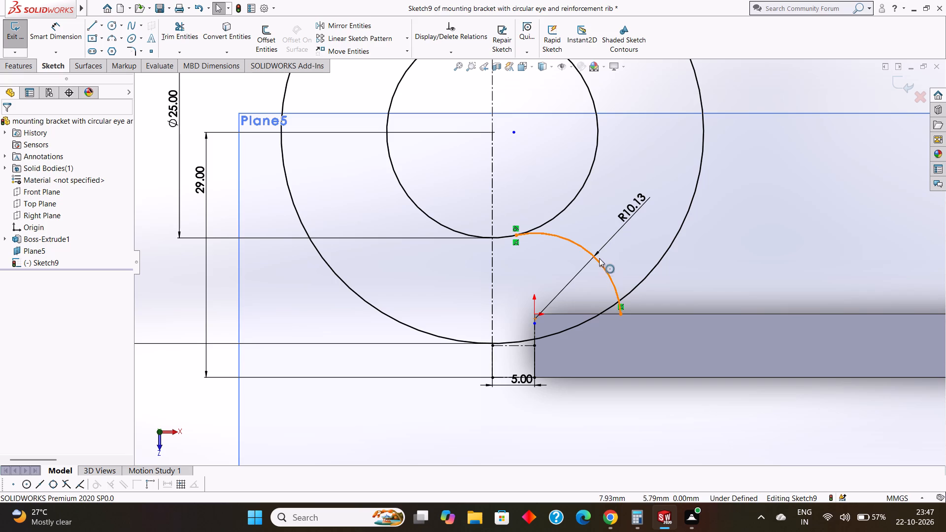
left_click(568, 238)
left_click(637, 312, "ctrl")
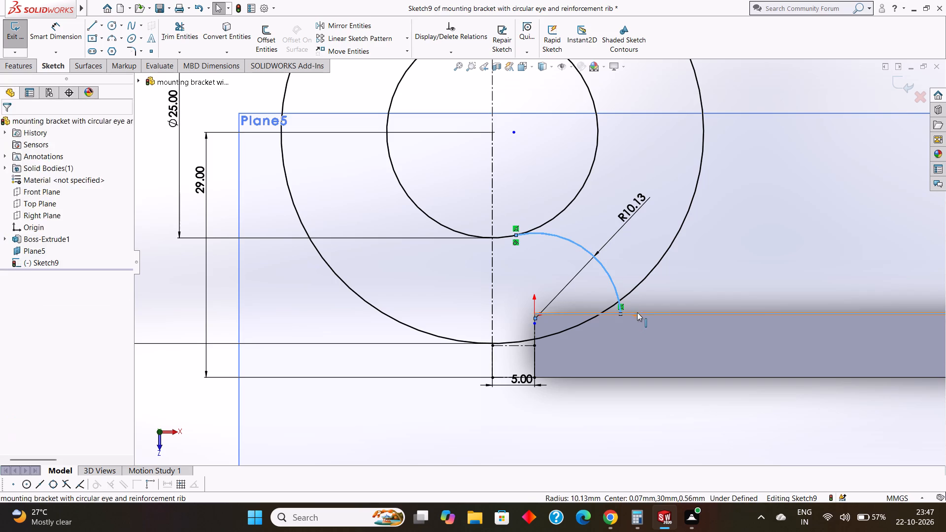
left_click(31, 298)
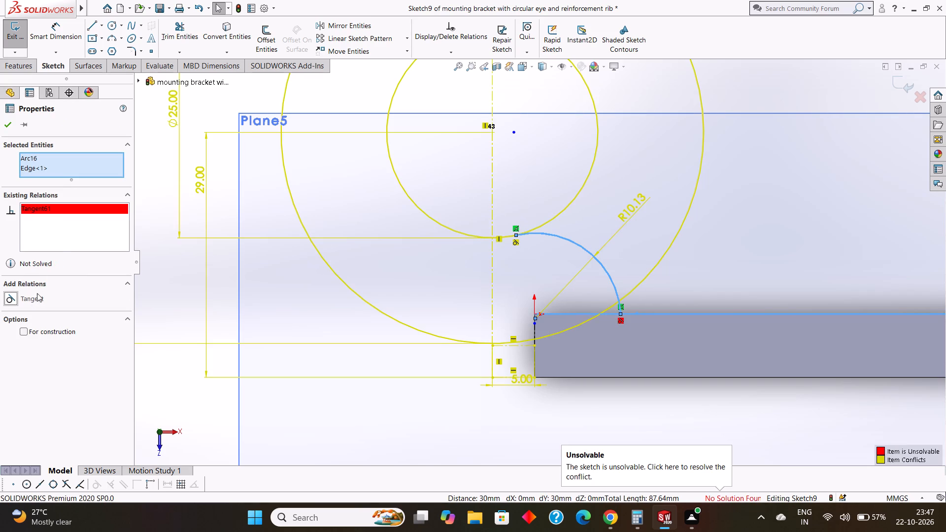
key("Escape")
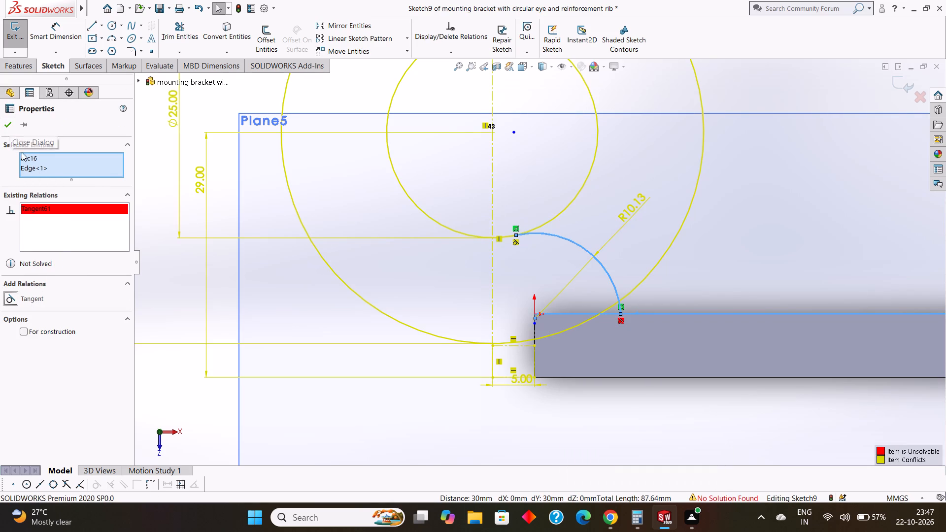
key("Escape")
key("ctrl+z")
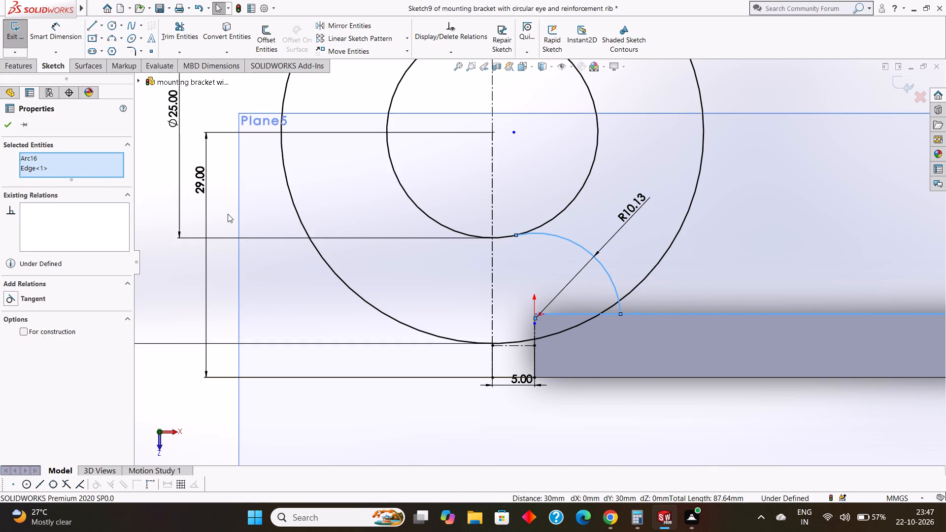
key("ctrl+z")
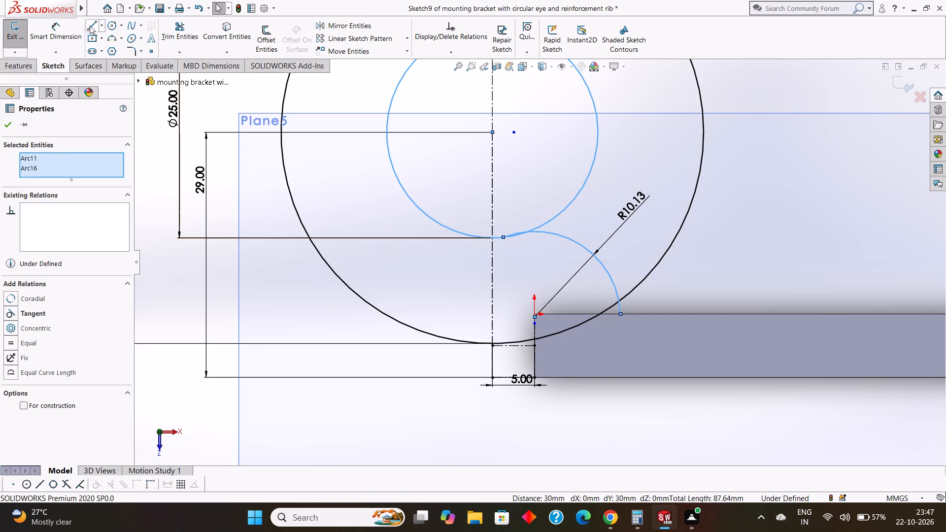
Sketch a horizontal line about 22 mm long from the origin along the plate's upper edge, past the arc's end.
left_click(90, 26)
left_click(537, 313)
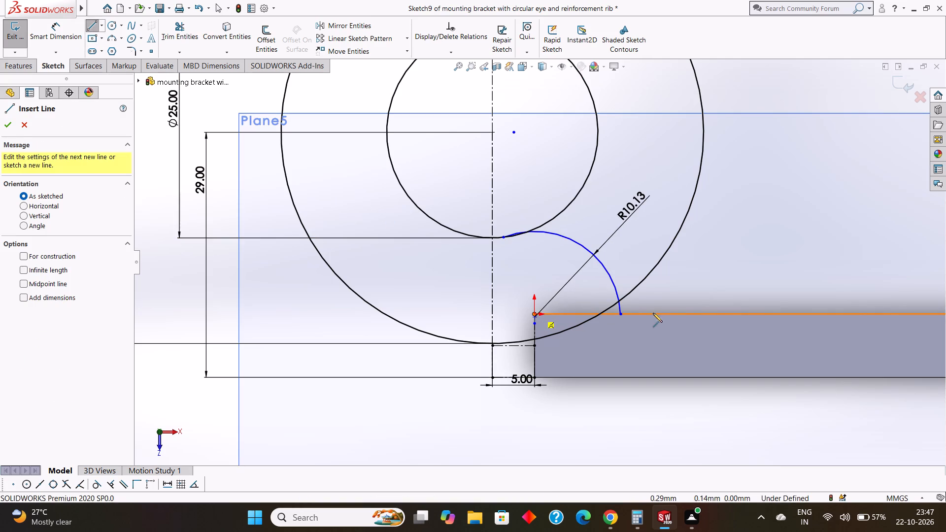
left_click(723, 312)
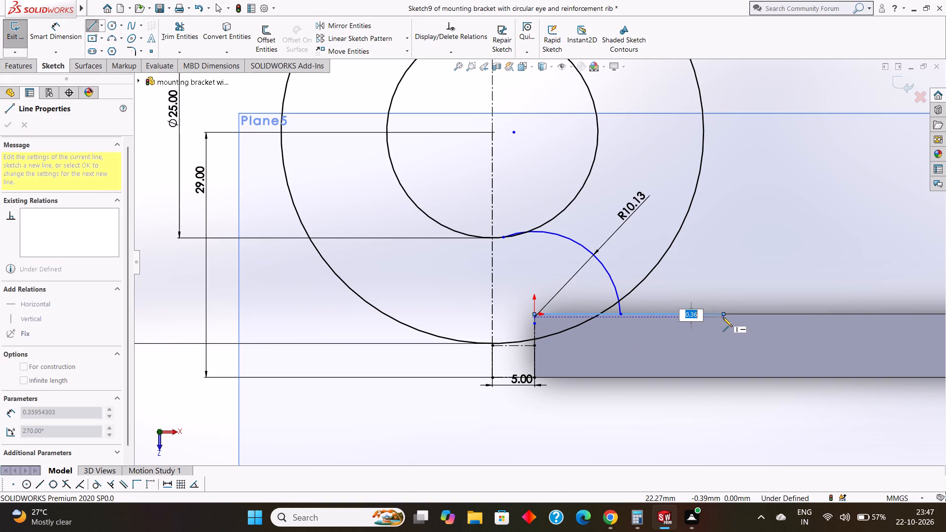
key("Escape")
key("Escape")
key("Escape")
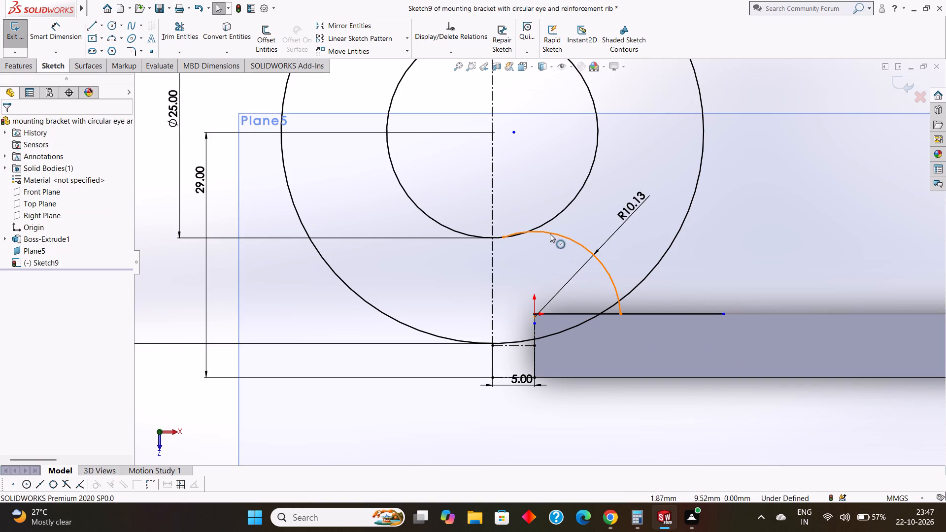
Add a tangent relation between the 10.13 mm radius arc and the 25 mm circle.
scroll(529, 214, "down", 3)
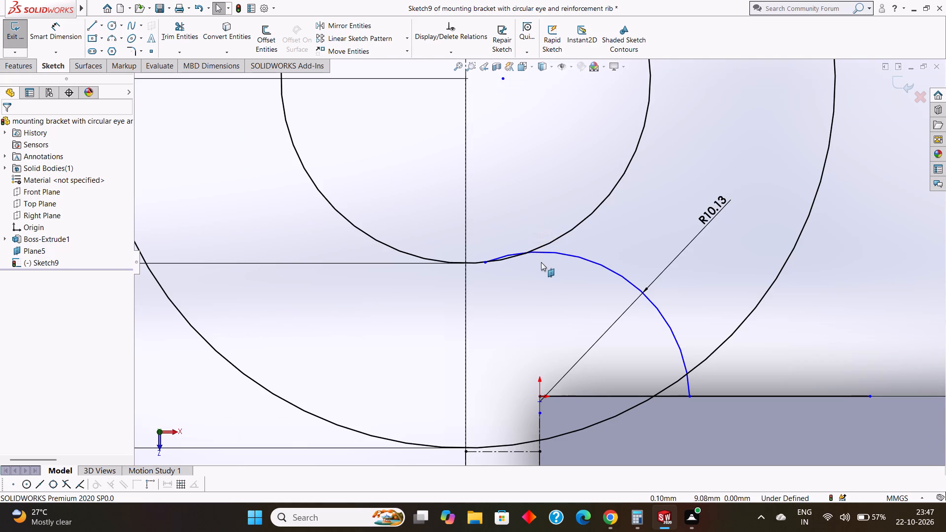
key("Escape")
left_click(561, 254)
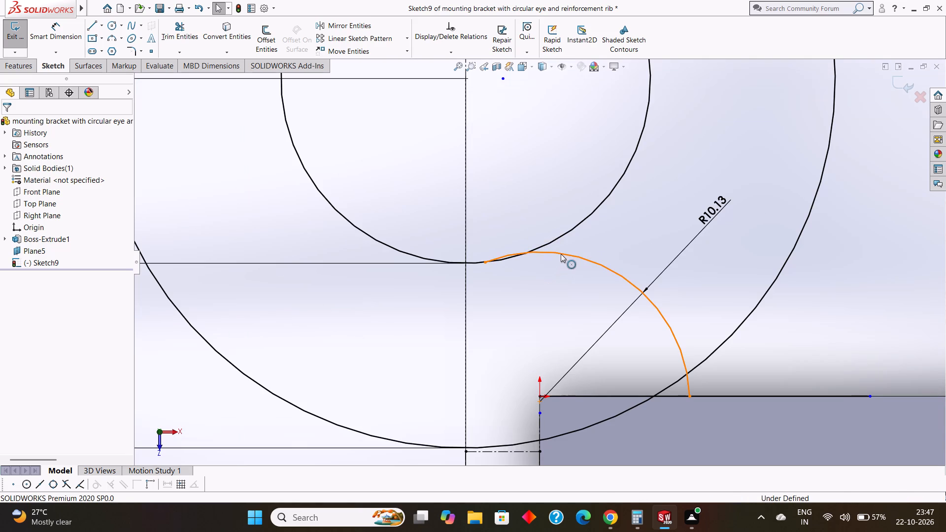
left_click(564, 236, "ctrl")
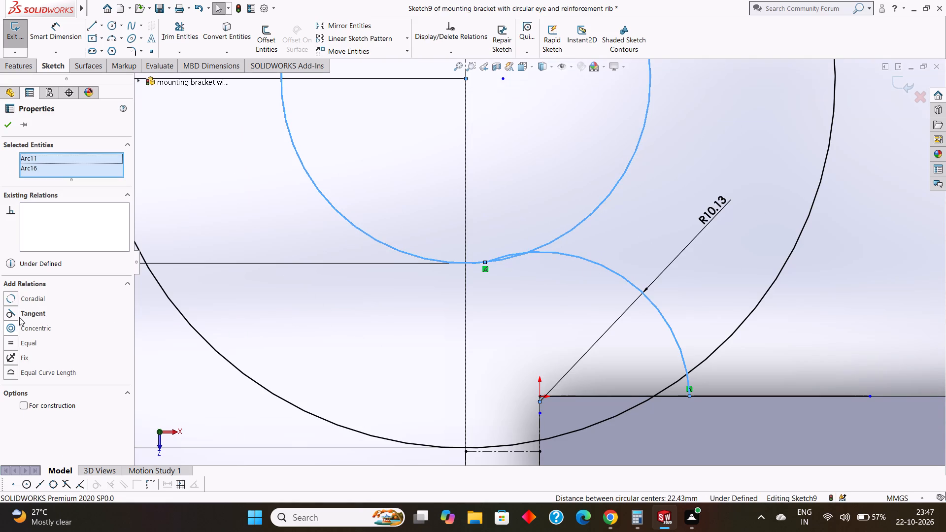
left_click(29, 312)
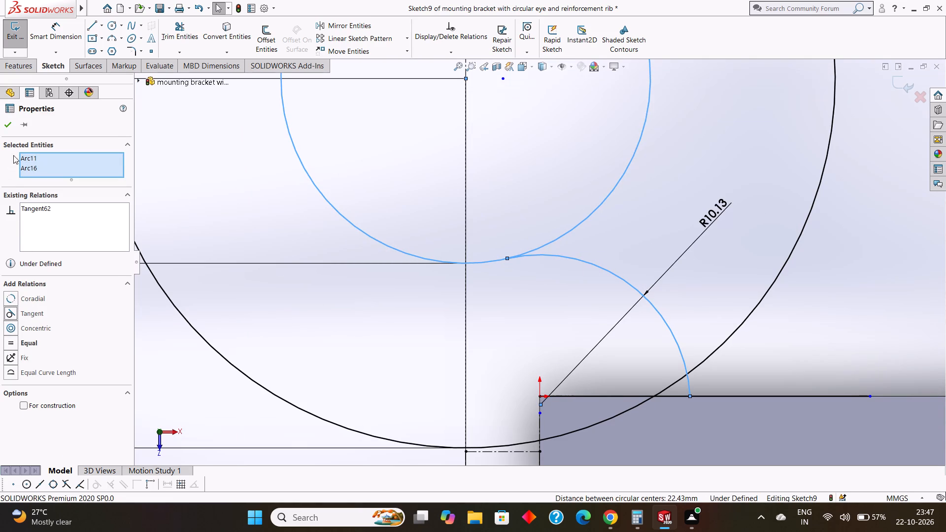
left_click(11, 123)
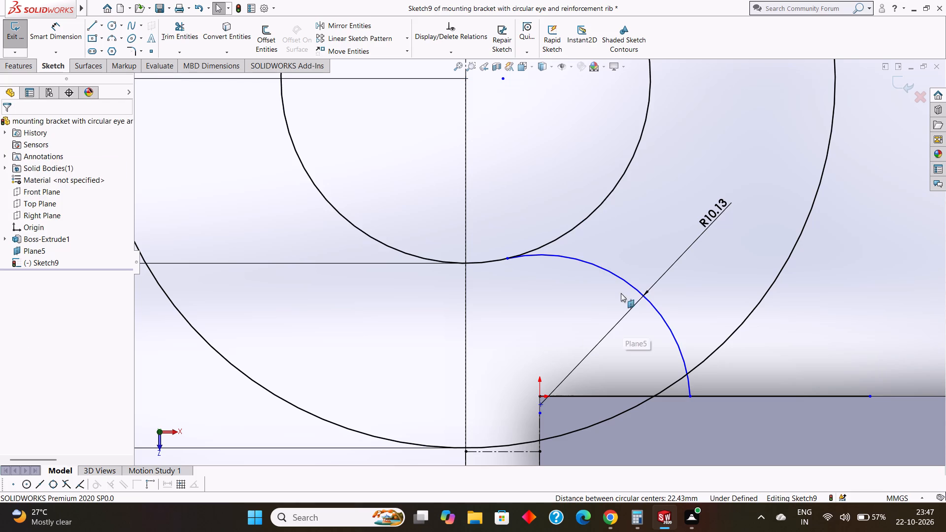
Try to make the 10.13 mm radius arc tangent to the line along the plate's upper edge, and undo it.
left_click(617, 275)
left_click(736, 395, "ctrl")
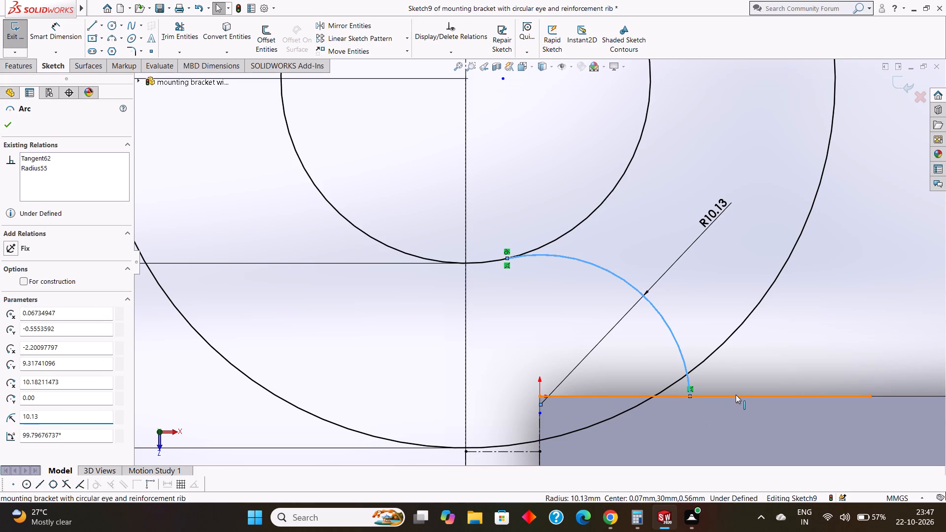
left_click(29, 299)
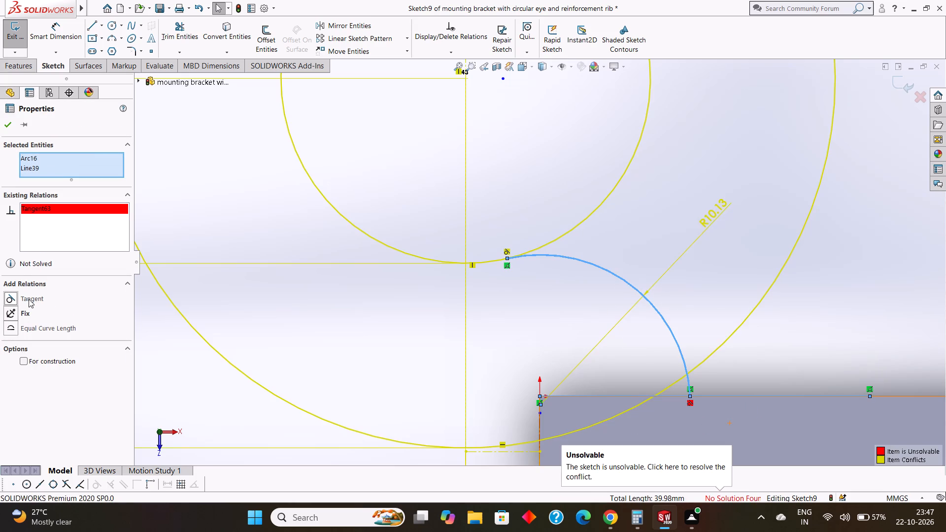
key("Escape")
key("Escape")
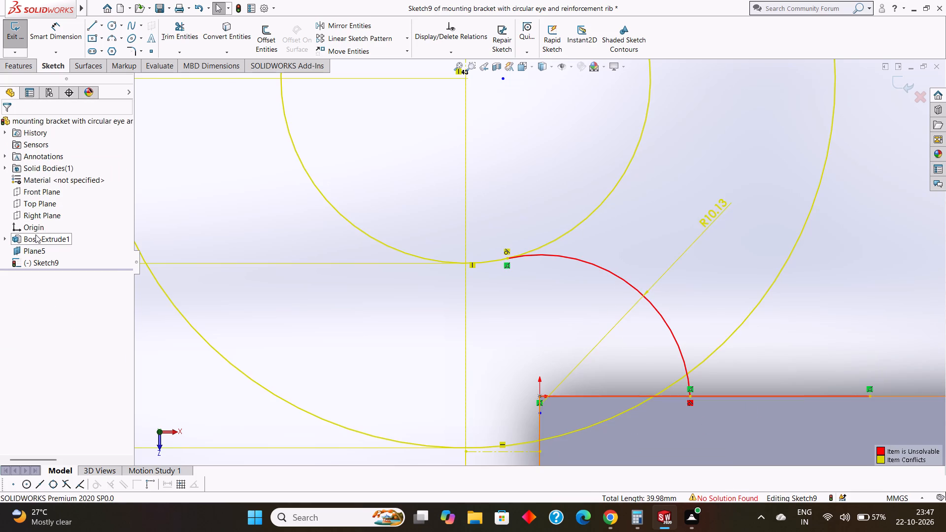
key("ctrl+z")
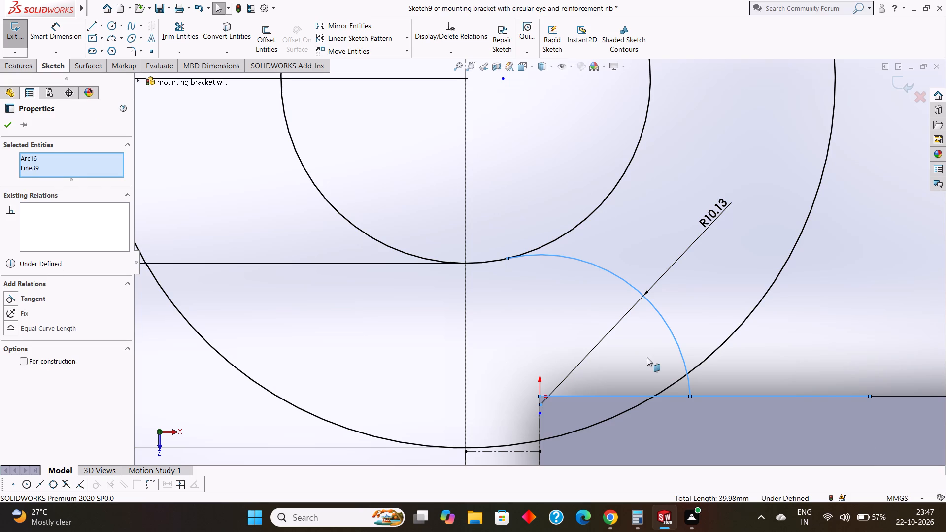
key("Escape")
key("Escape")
Dimension the horizontal distance from the origin to the arc's end on the plate's upper edge.
scroll(655, 358, "up", 3)
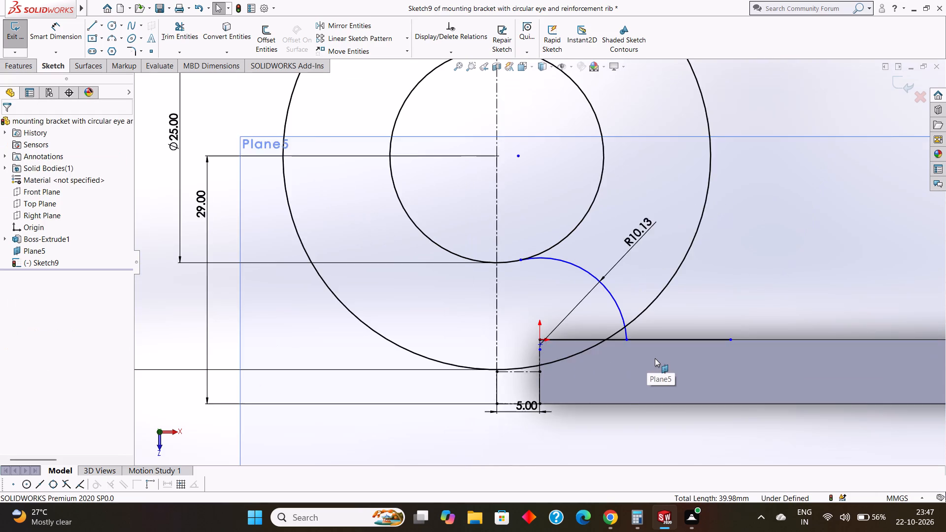
scroll(655, 358, "up", 1)
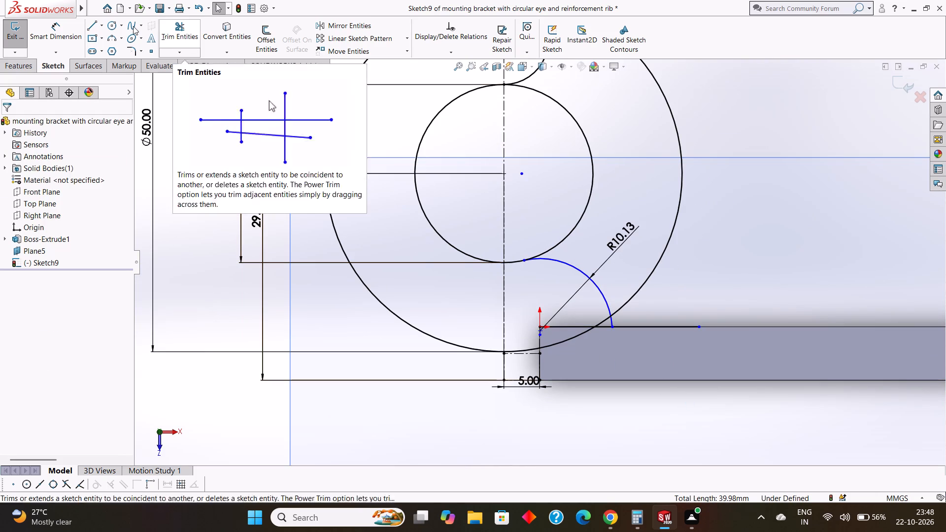
left_click(56, 31)
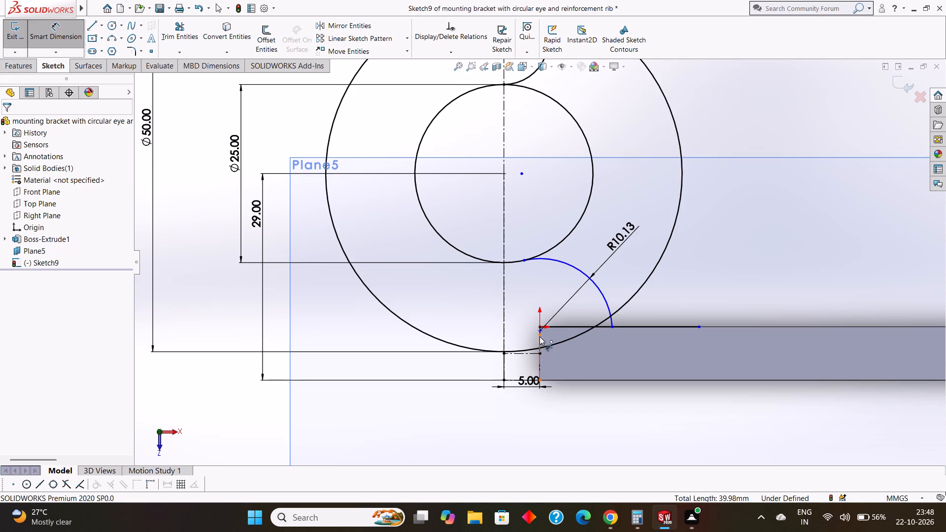
left_click(539, 327)
left_click(612, 326)
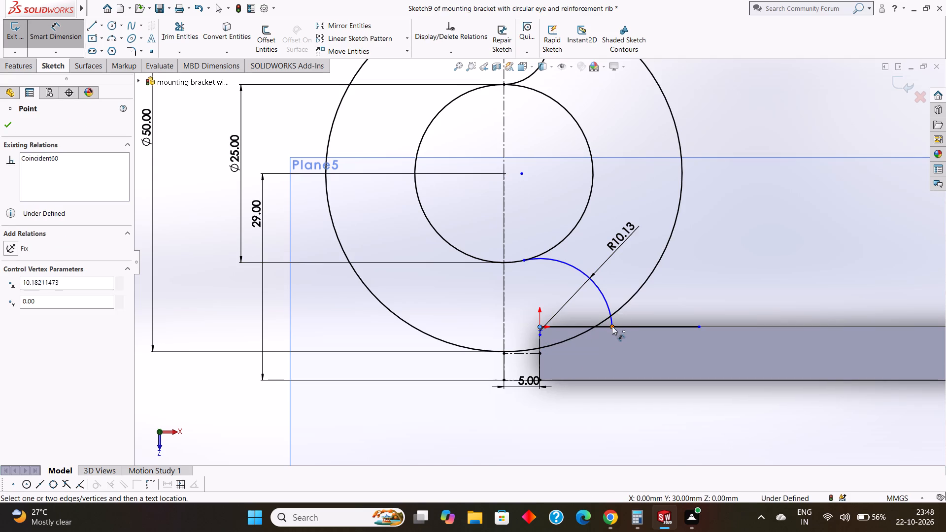
left_click(558, 212)
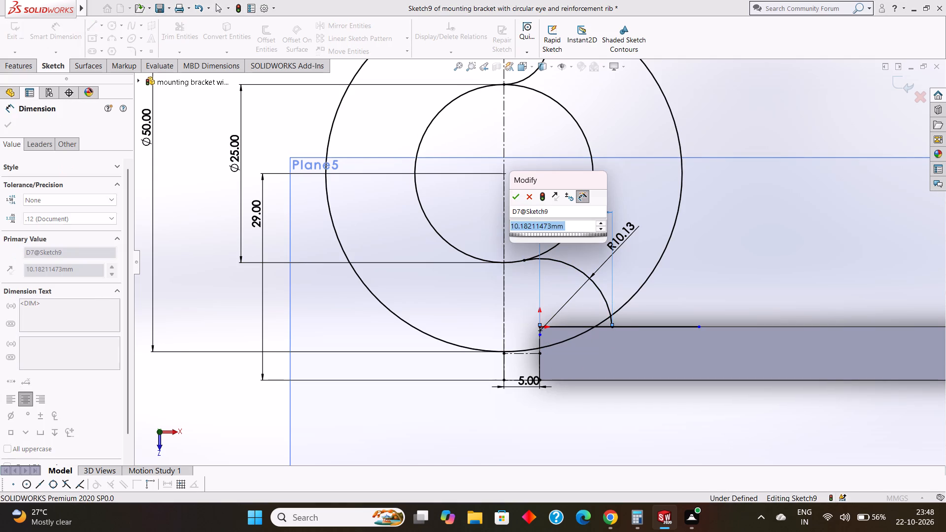
left_click(516, 201)
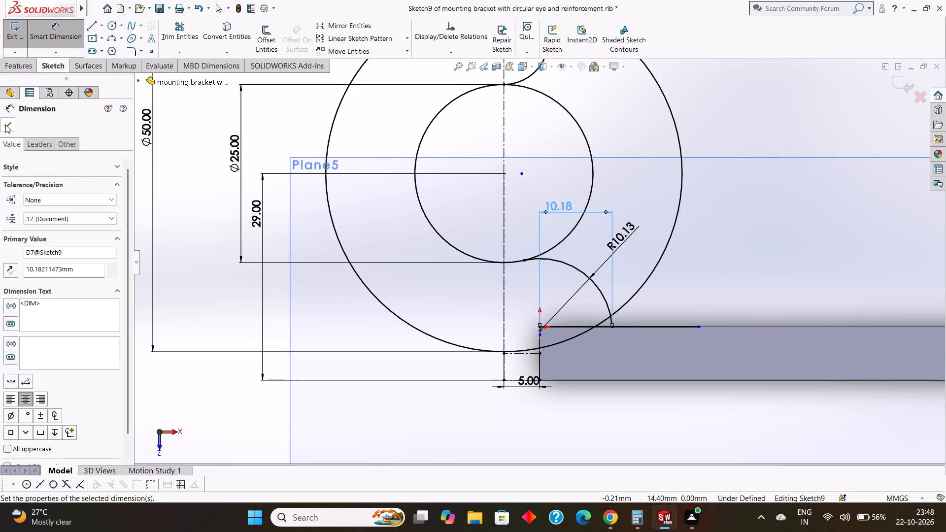
left_click(5, 125)
Start trimming entities in the Plane5 sketch with the Trim to closest option.
left_click(187, 27)
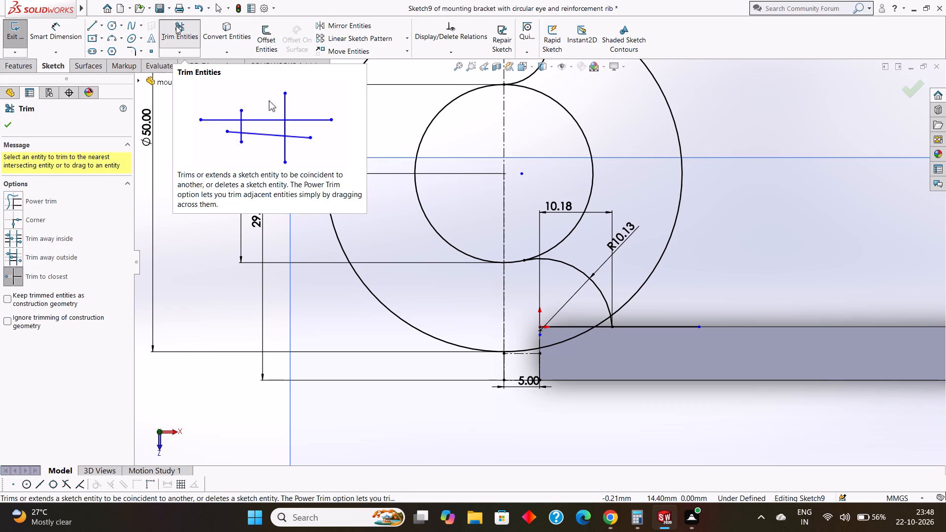
Trim away the sketch line along the plate's top edge beyond the end of the R10.13 arc.
left_click(176, 26)
left_click(177, 32)
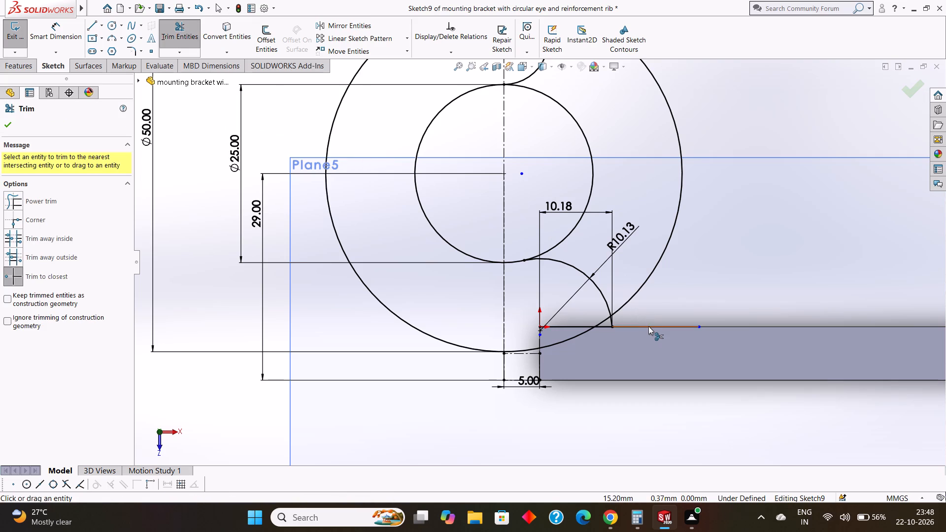
left_click(649, 327)
scroll(642, 311, "down", 2)
scroll(642, 310, "up", 2)
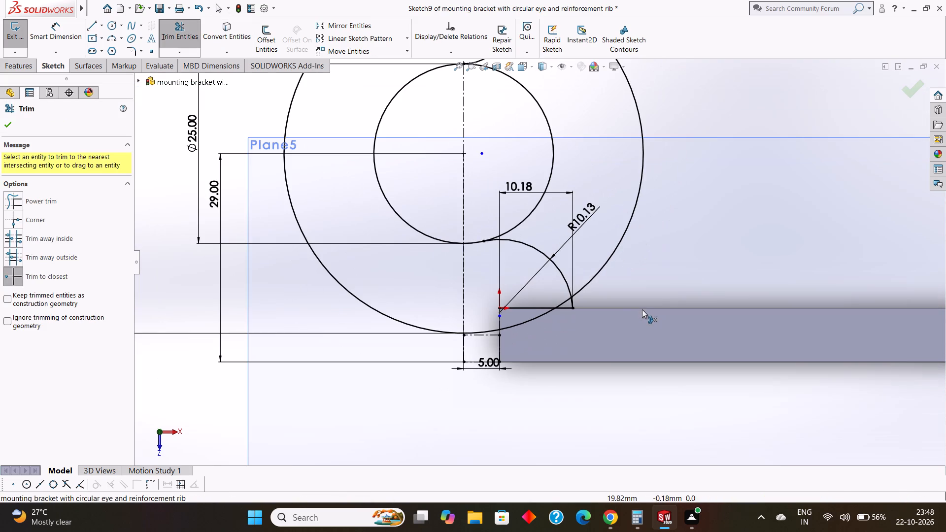
scroll(562, 279, "down", 3)
scroll(567, 280, "up", 4)
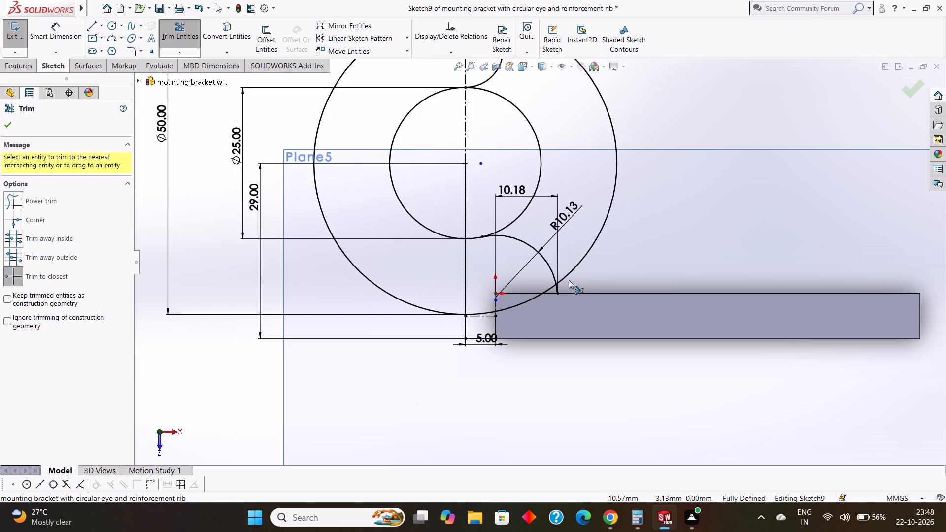
scroll(569, 280, "down", 2)
scroll(569, 280, "up", 3)
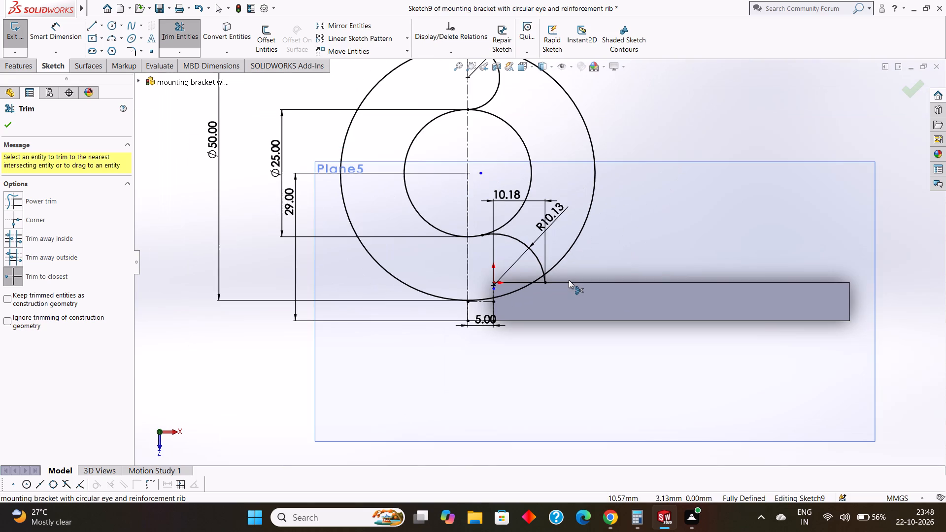
scroll(569, 280, "up", 1)
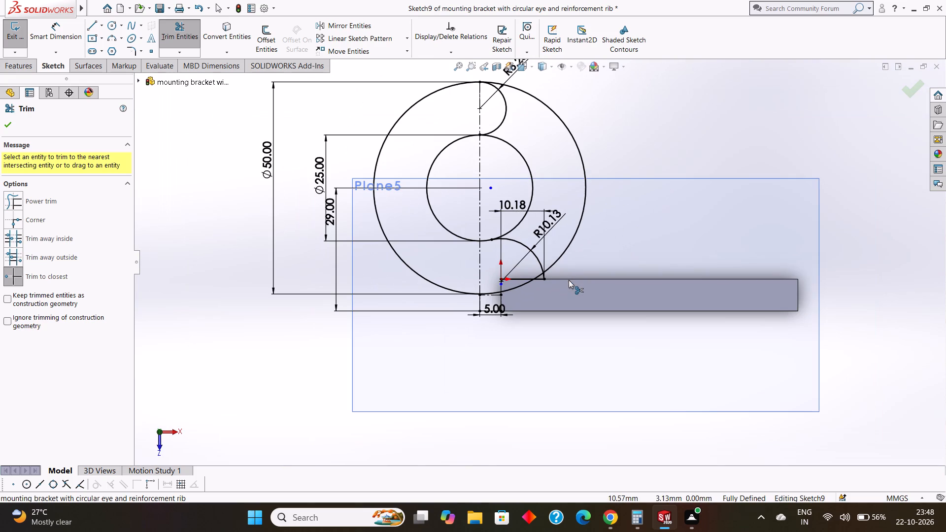
scroll(616, 243, "up", 3)
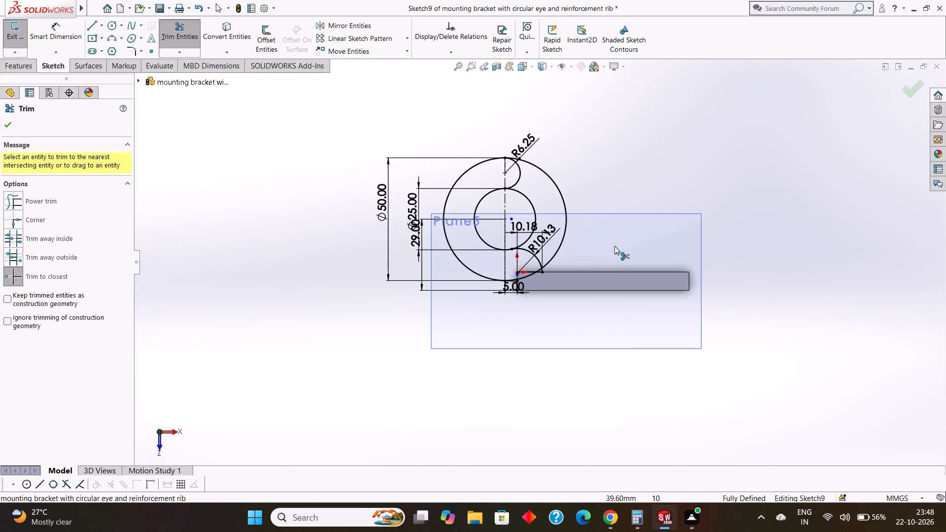
scroll(623, 250, "down", 1)
key("Escape")
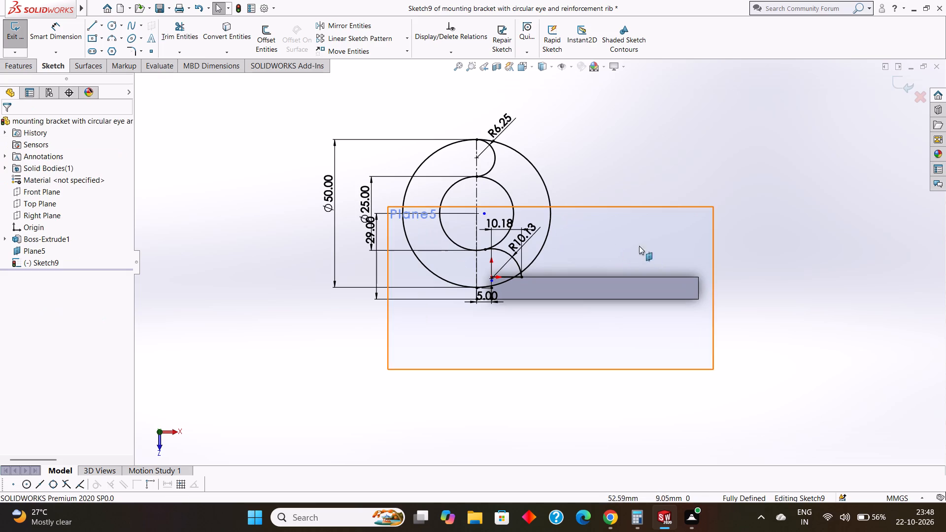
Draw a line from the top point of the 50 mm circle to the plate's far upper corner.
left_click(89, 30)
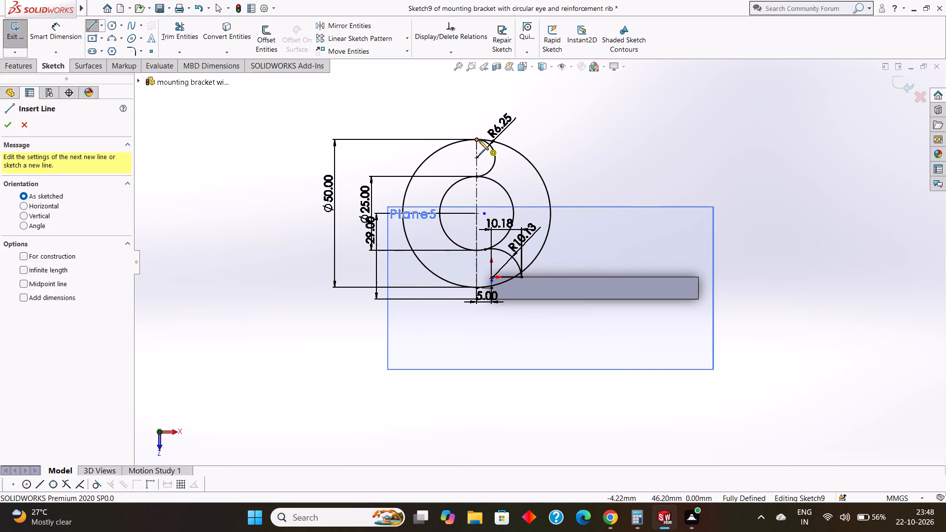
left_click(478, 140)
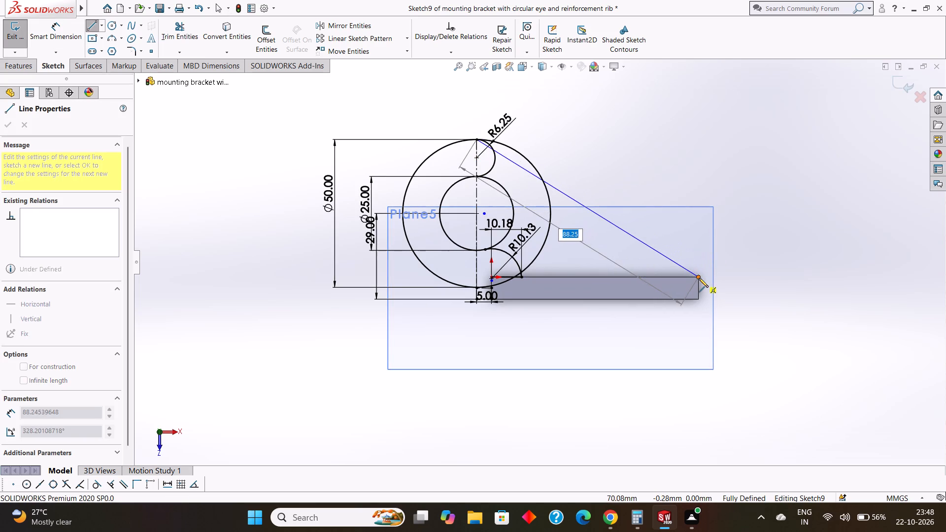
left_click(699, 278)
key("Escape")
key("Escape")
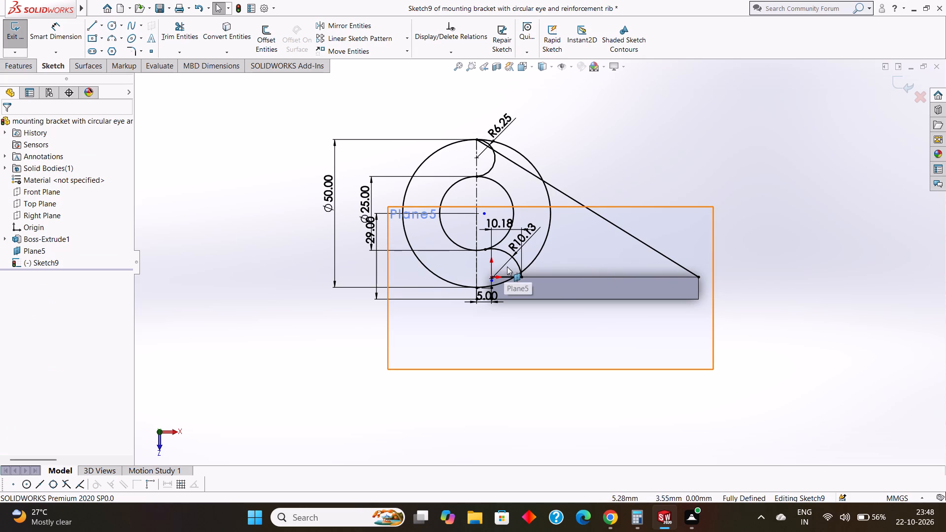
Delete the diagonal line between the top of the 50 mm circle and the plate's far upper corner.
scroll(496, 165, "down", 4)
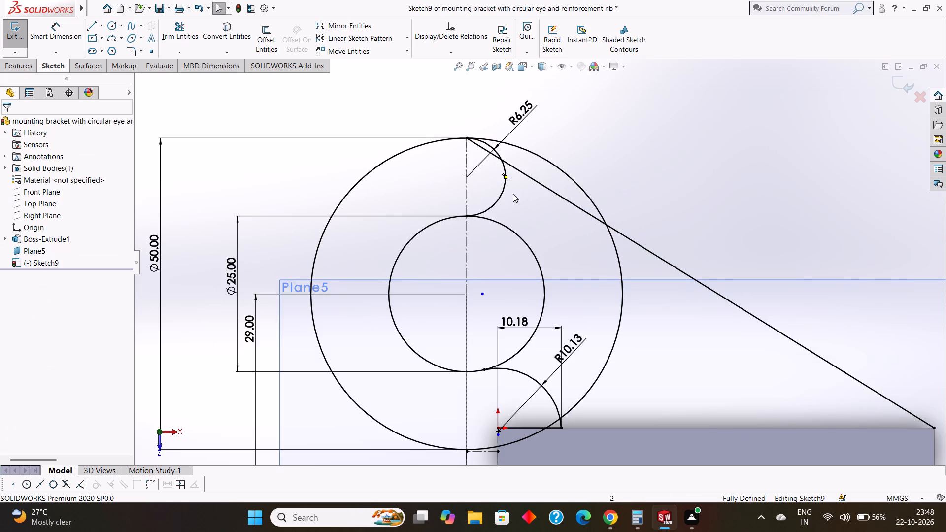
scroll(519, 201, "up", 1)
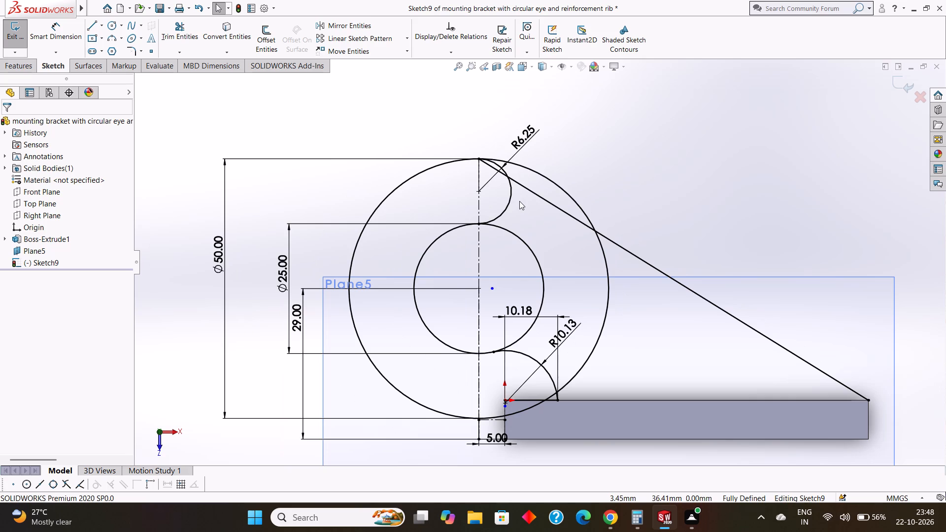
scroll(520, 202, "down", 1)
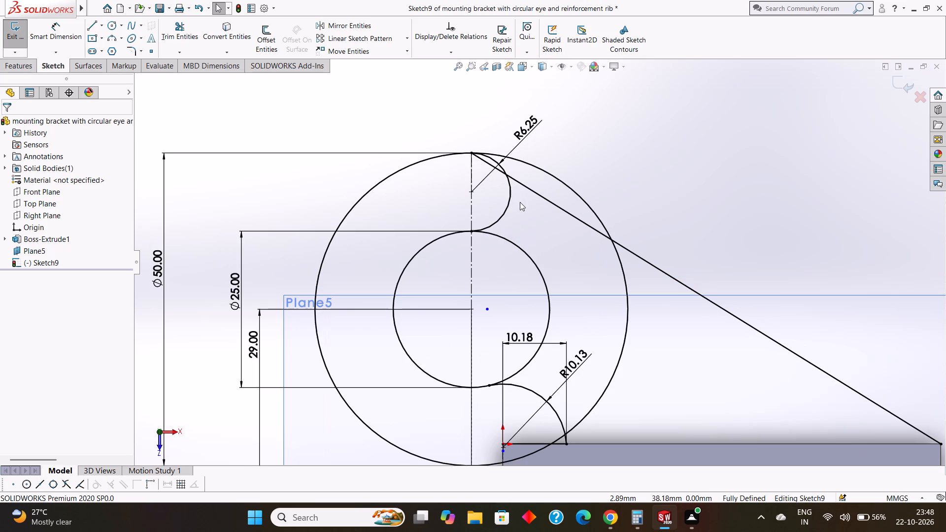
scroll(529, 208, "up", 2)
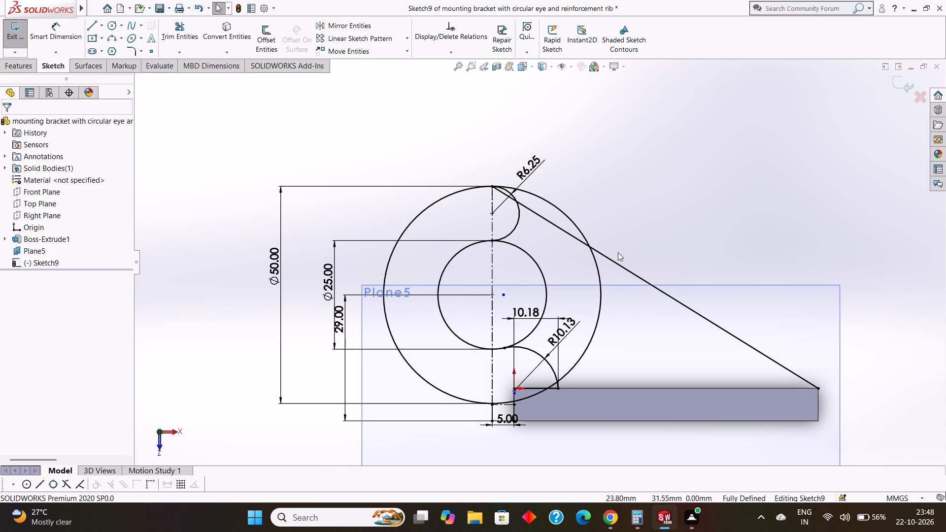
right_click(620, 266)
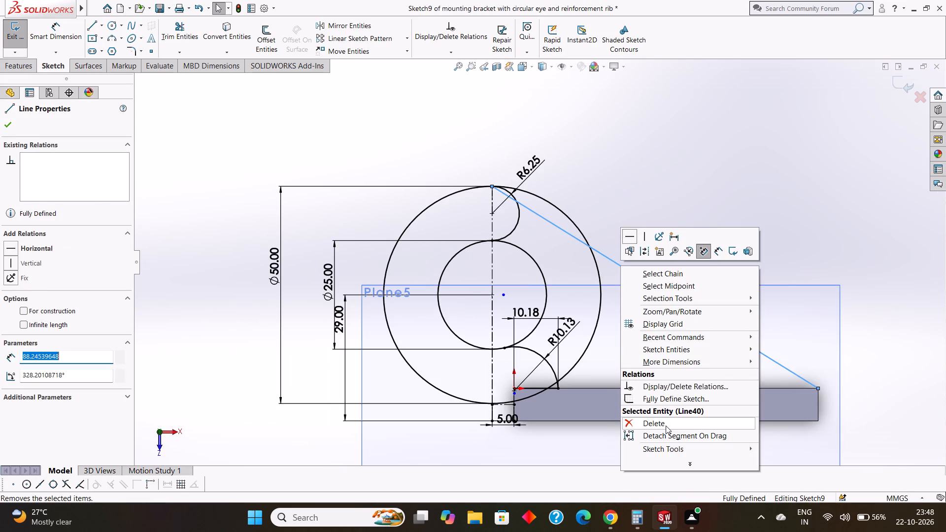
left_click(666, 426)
Draw a line about 74 mm long from the plate's far upper corner, tangent to the 50 mm circle.
left_click(91, 25)
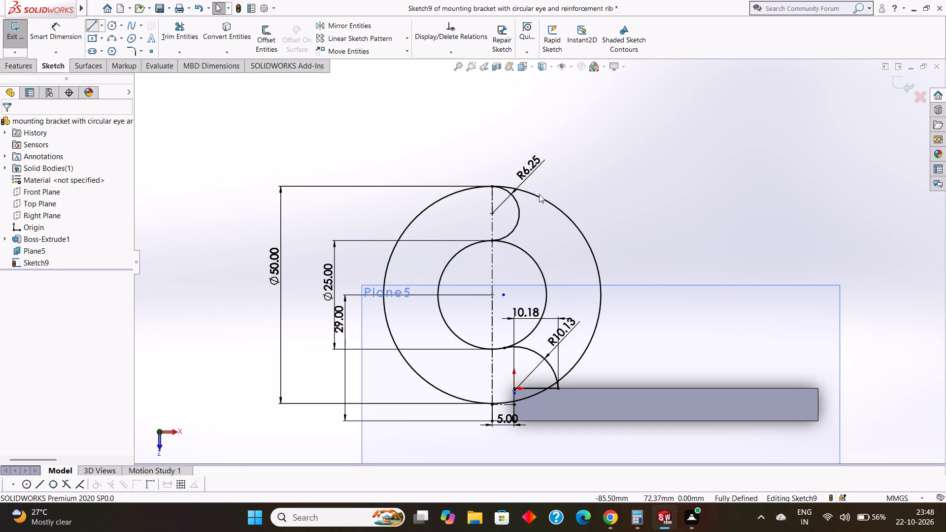
left_click(817, 389)
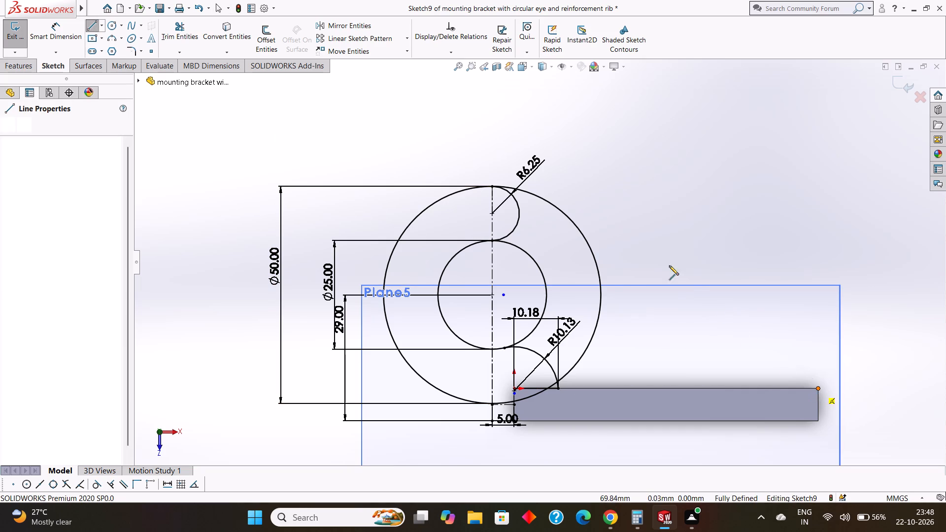
left_click(555, 206)
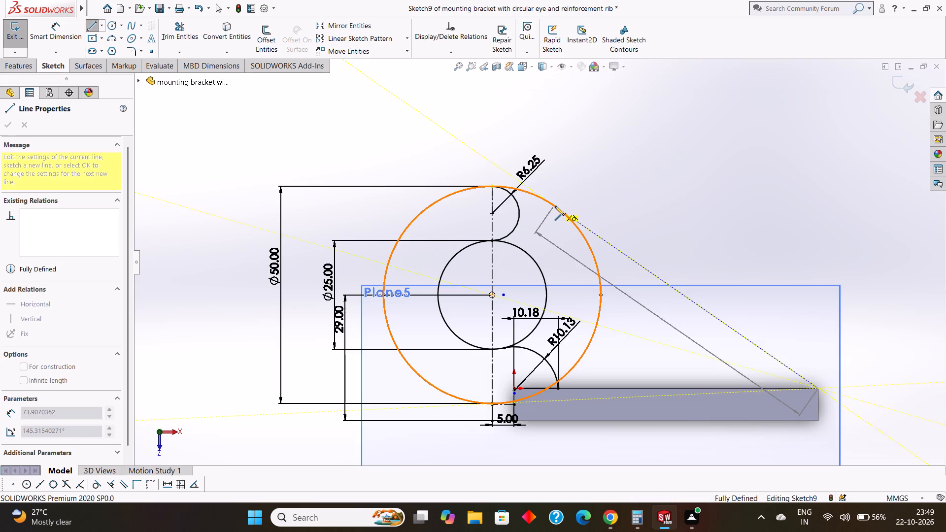
key("Escape")
key("Escape")
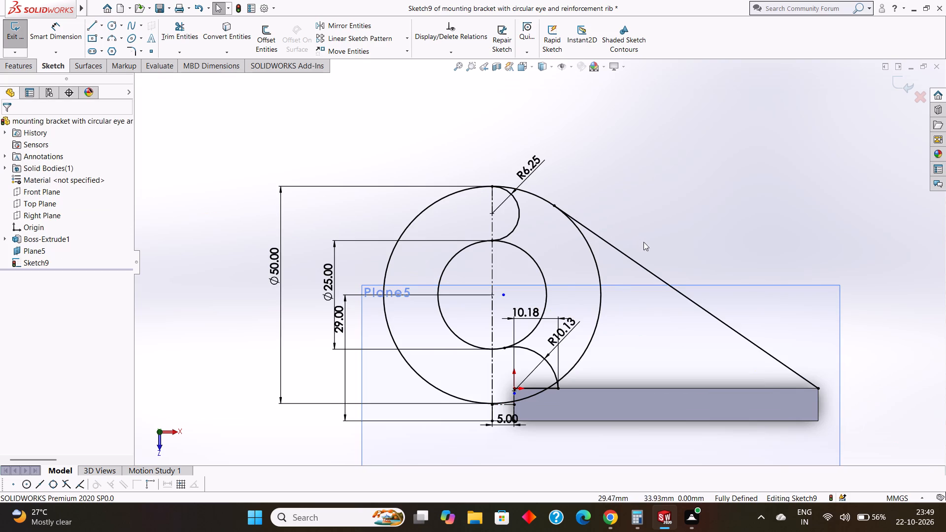
Trim the 50 mm circle between the plate's near end face and the tangent point of the diagonal line.
left_click(174, 29)
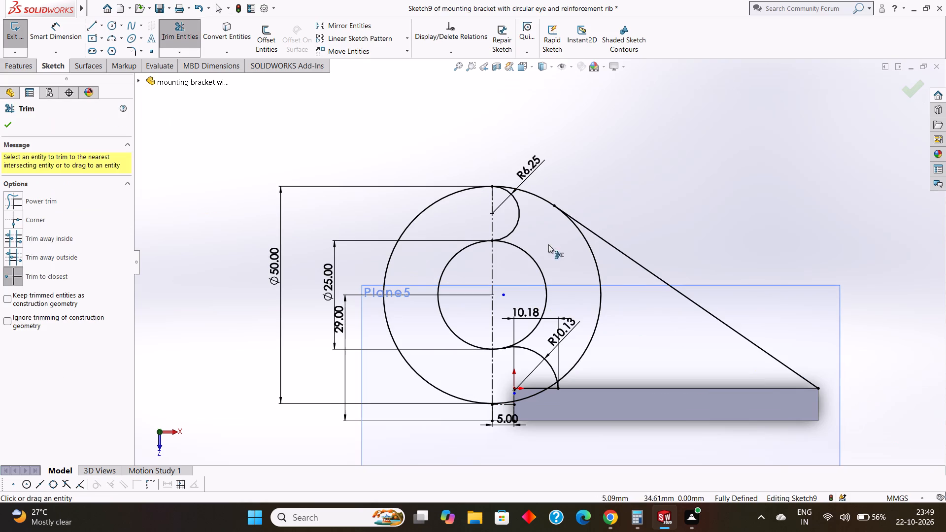
scroll(620, 297, "down", 1)
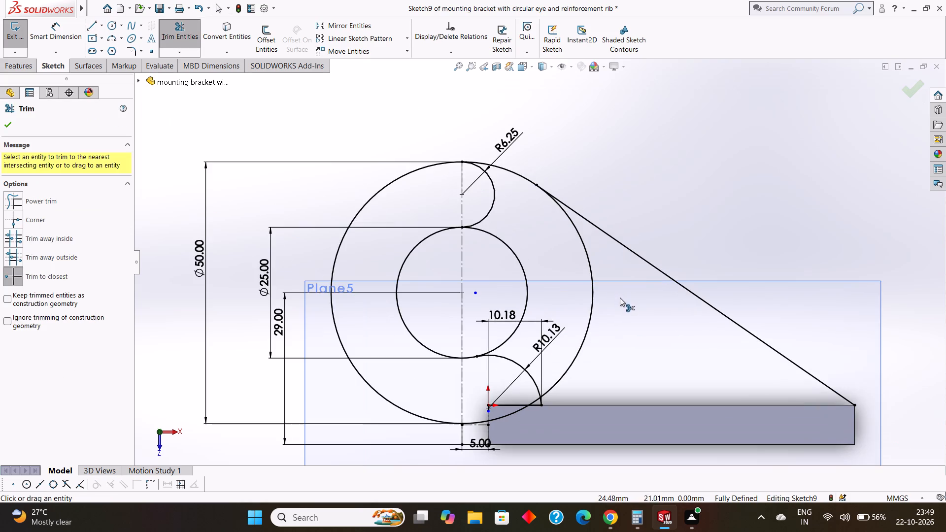
scroll(597, 333, "up", 2)
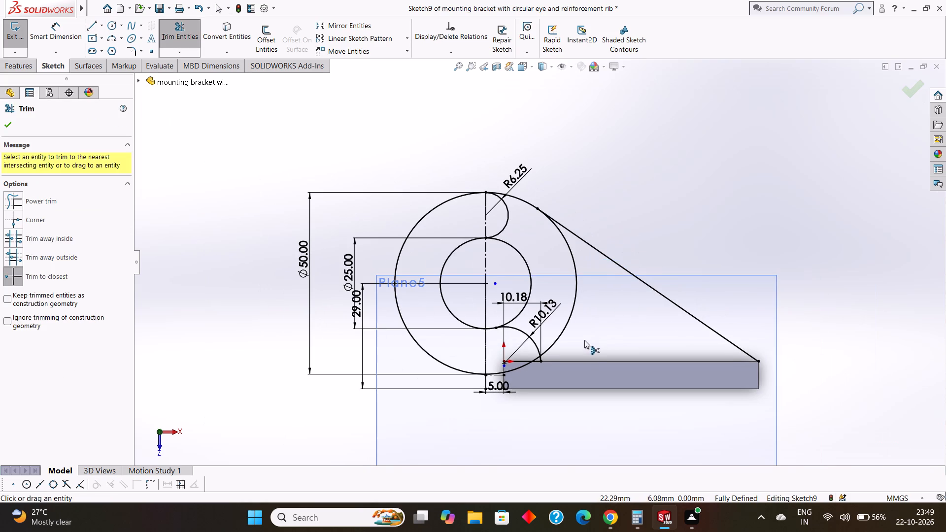
scroll(578, 350, "down", 1)
scroll(503, 379, "down", 2)
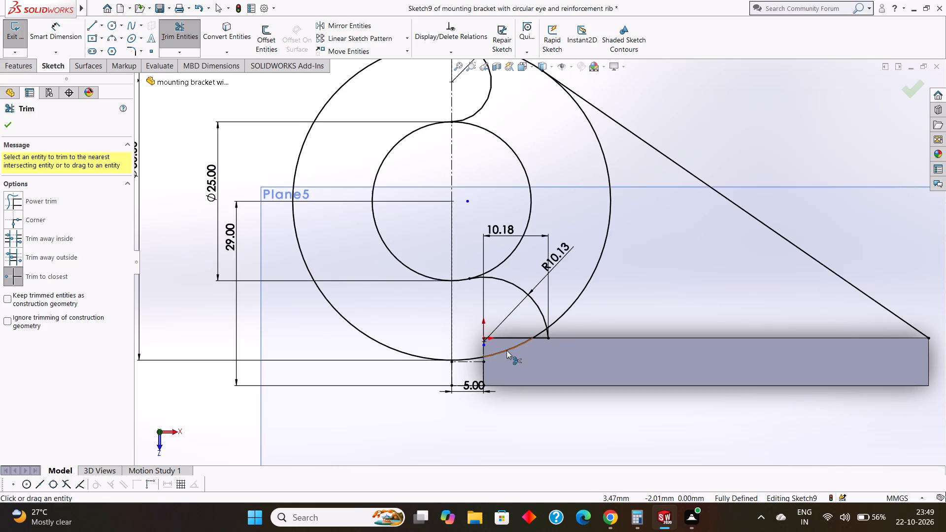
left_click(507, 350)
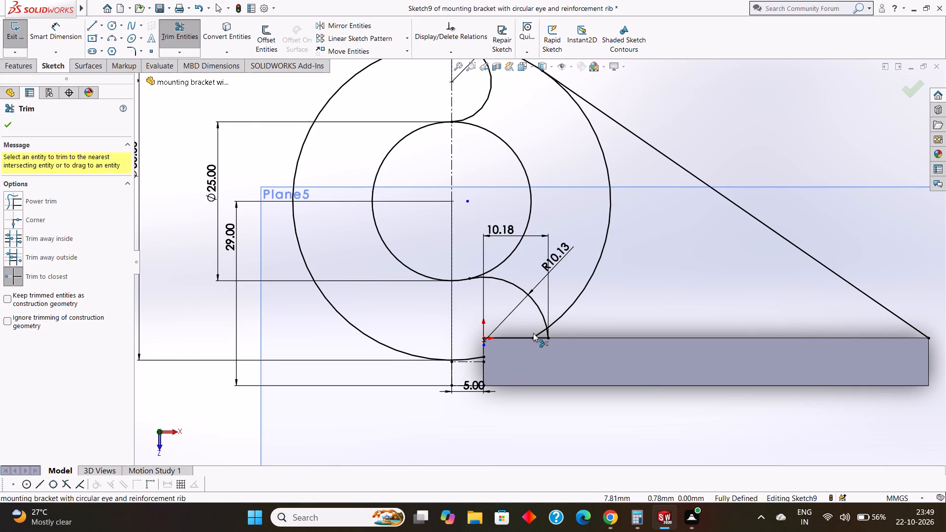
scroll(533, 333, "down", 4)
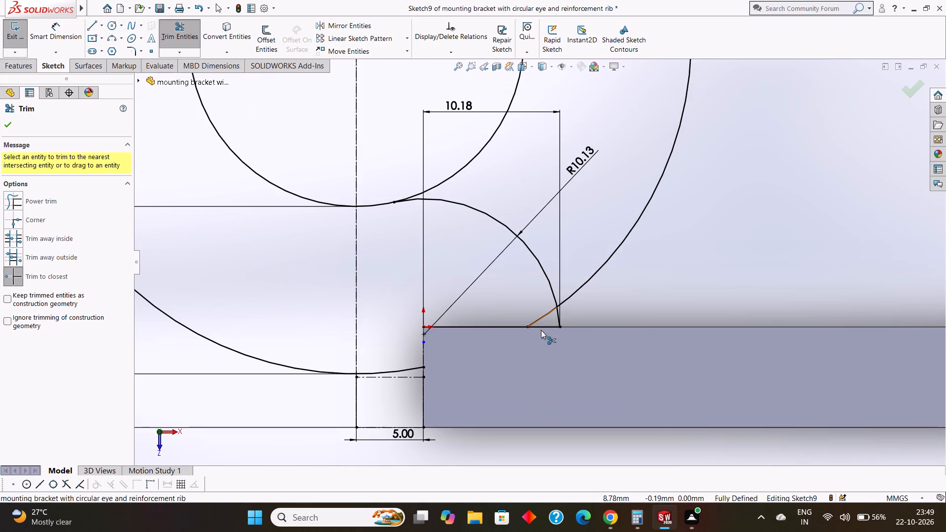
scroll(542, 332, "up", 2)
scroll(537, 278, "down", 4)
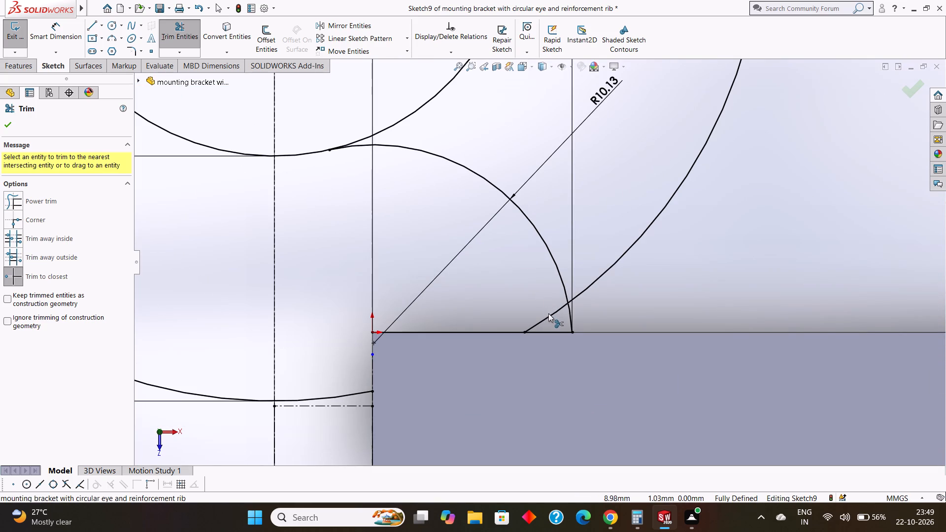
left_click(549, 315)
left_click(592, 285)
scroll(592, 285, "up", 5)
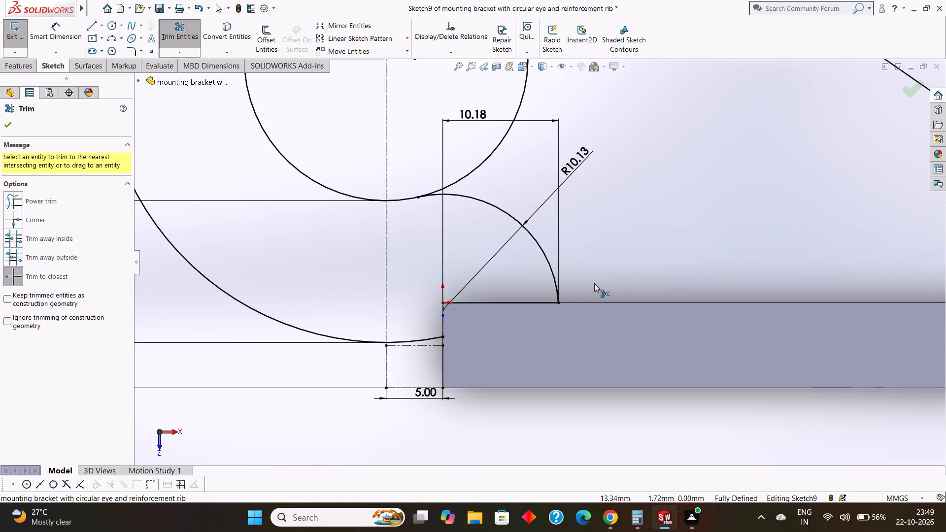
scroll(594, 283, "up", 5)
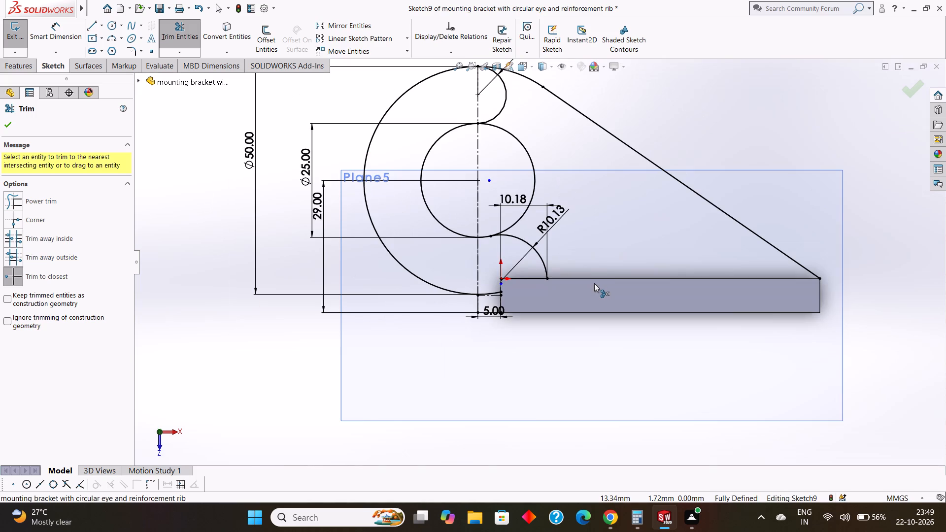
scroll(594, 283, "up", 1)
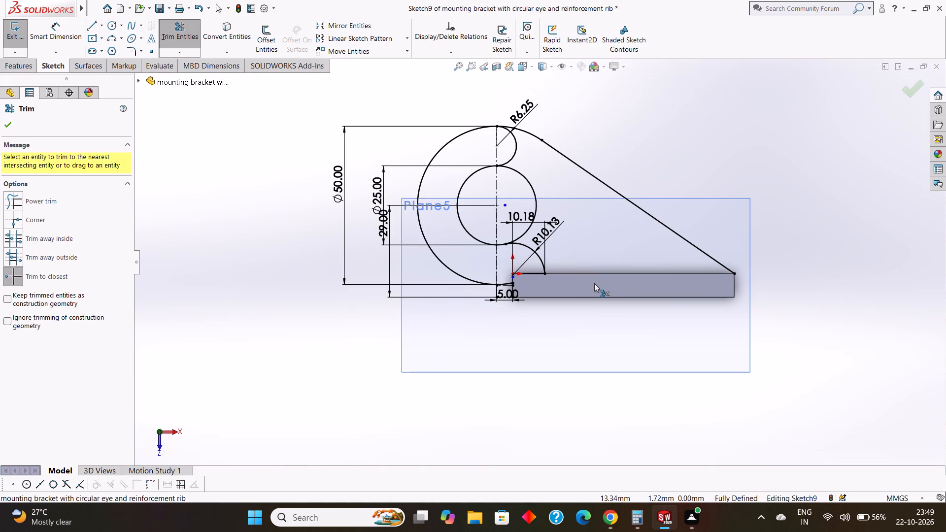
key("Escape")
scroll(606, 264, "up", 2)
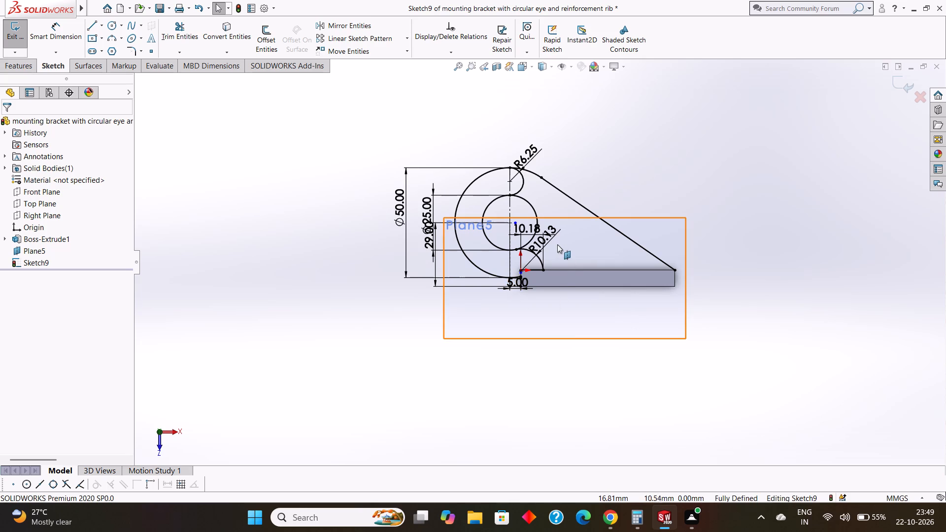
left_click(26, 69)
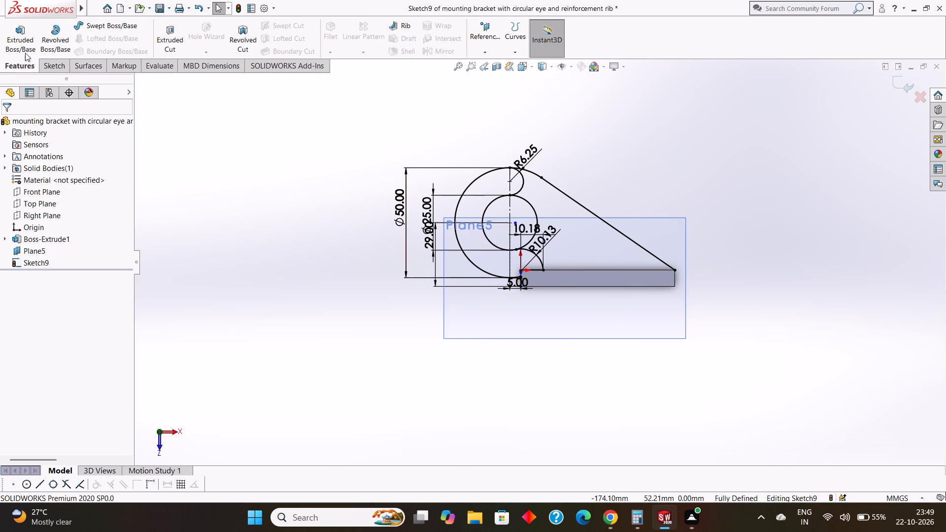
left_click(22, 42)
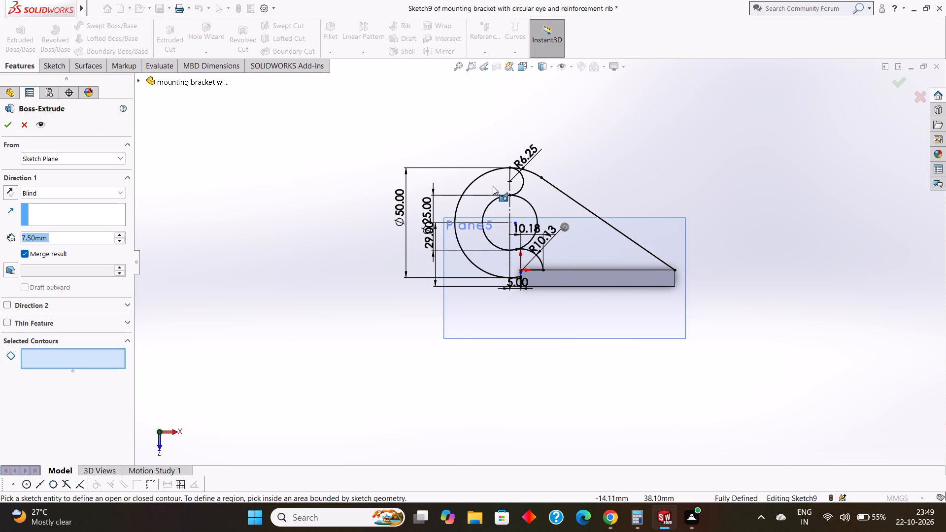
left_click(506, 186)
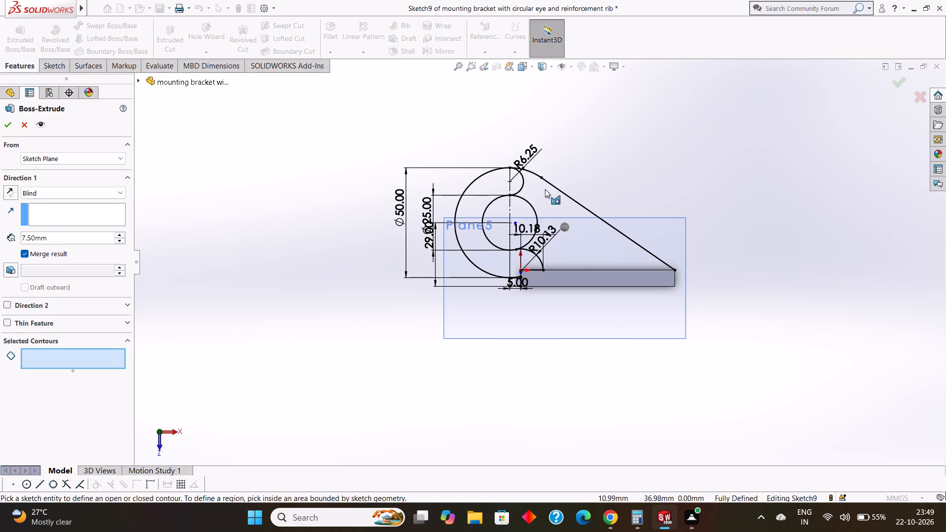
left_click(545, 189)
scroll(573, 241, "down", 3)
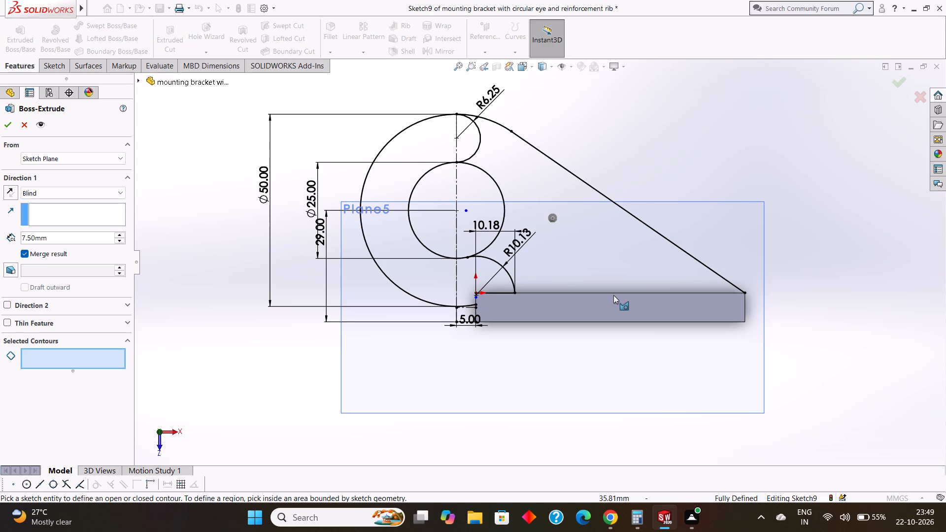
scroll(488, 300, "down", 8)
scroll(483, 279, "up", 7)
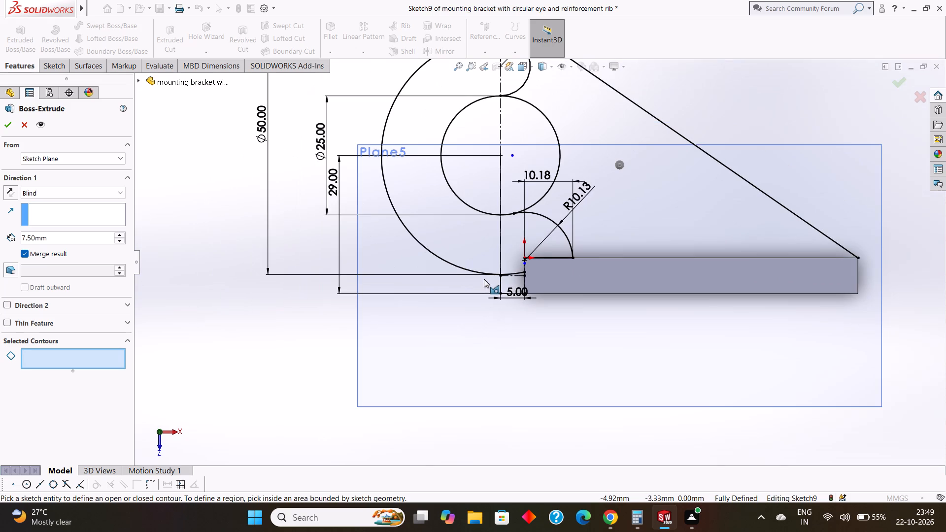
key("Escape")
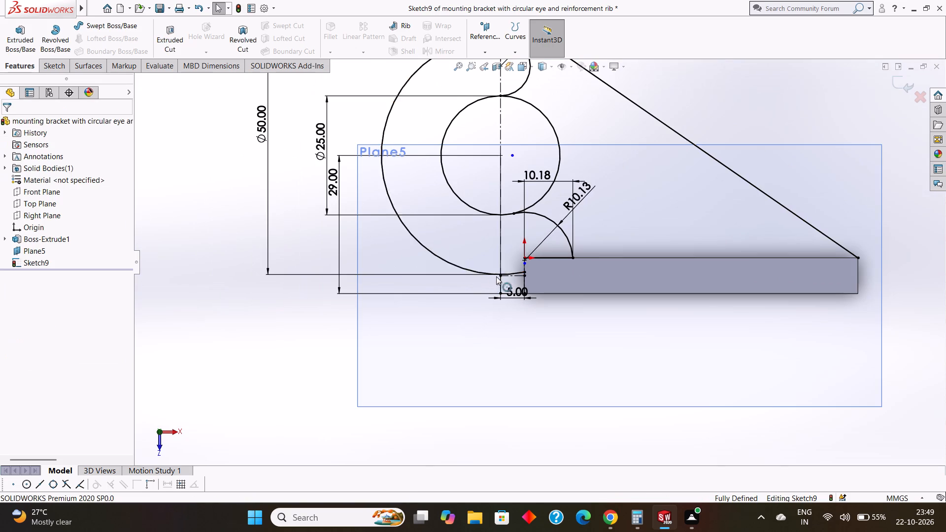
Draw a vertical line along the plate's near end face from the 50 mm arc's open end to the plate's upper corner.
left_click(51, 68)
right_click(604, 165)
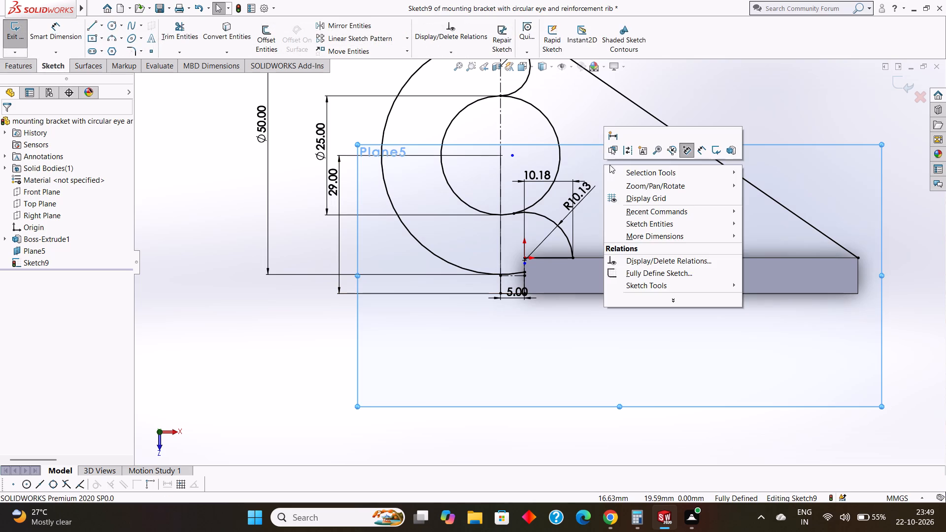
key("Escape")
left_click(100, 28)
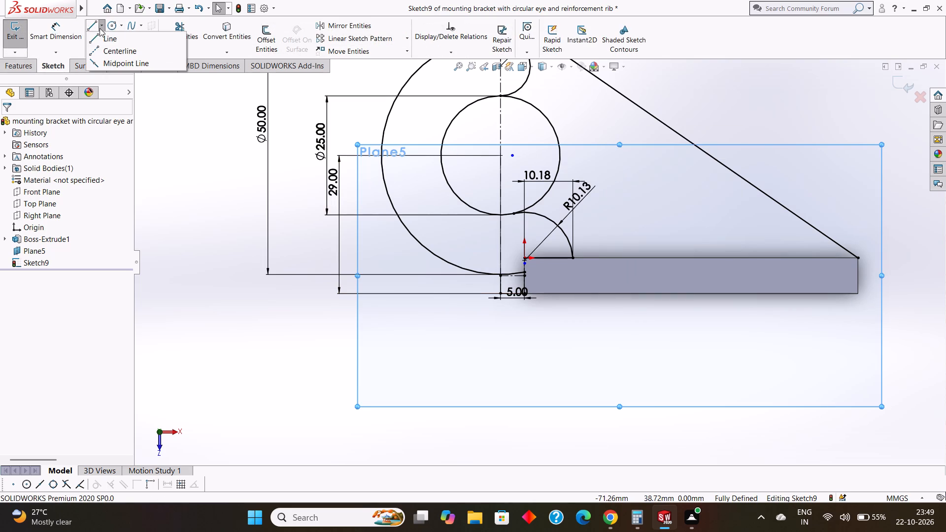
left_click(91, 26)
scroll(529, 276, "down", 2)
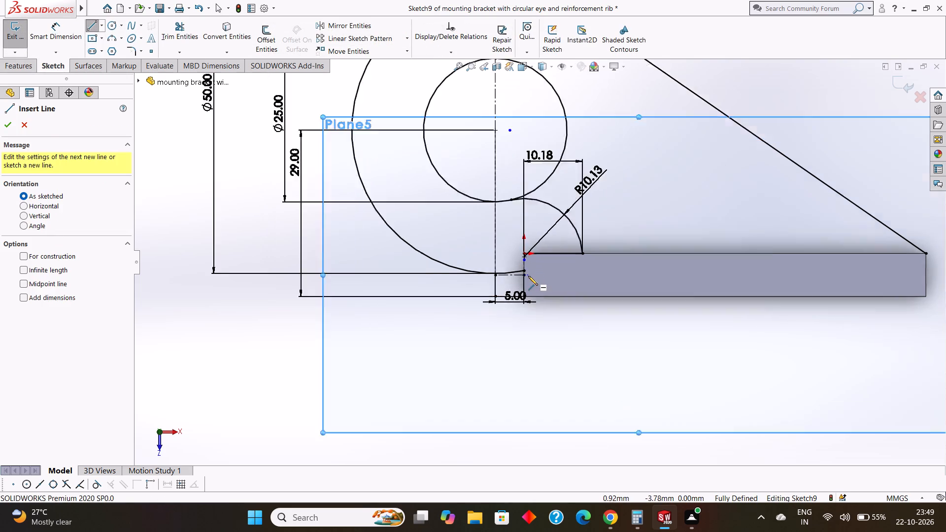
scroll(528, 276, "down", 2)
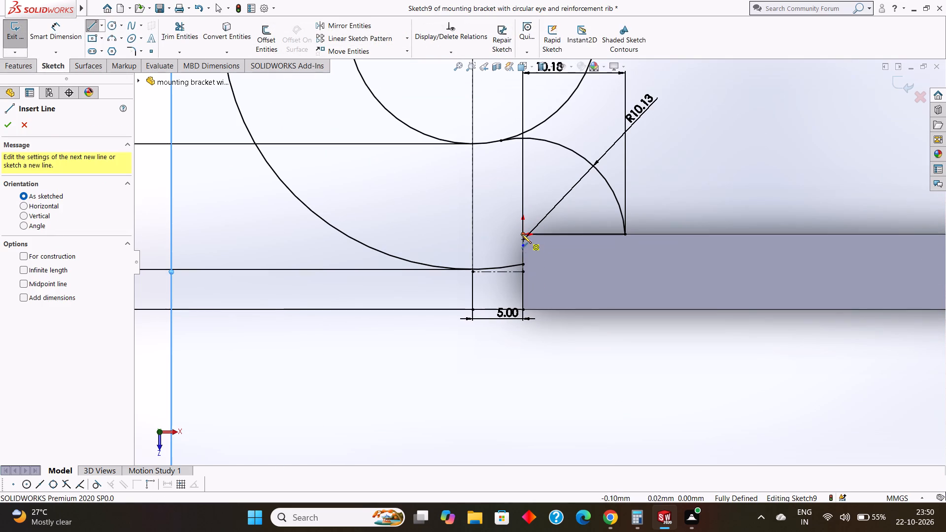
left_click(522, 263)
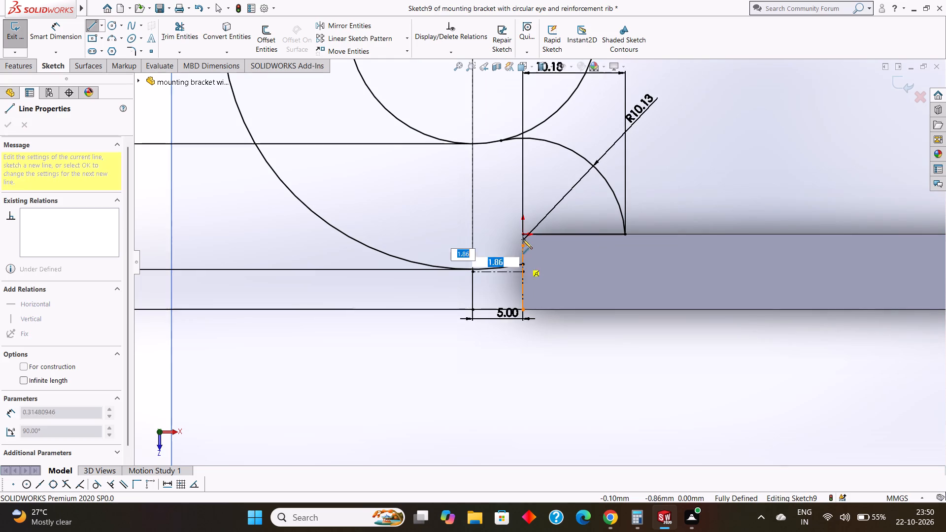
left_click(524, 232)
key("Escape")
key("Escape")
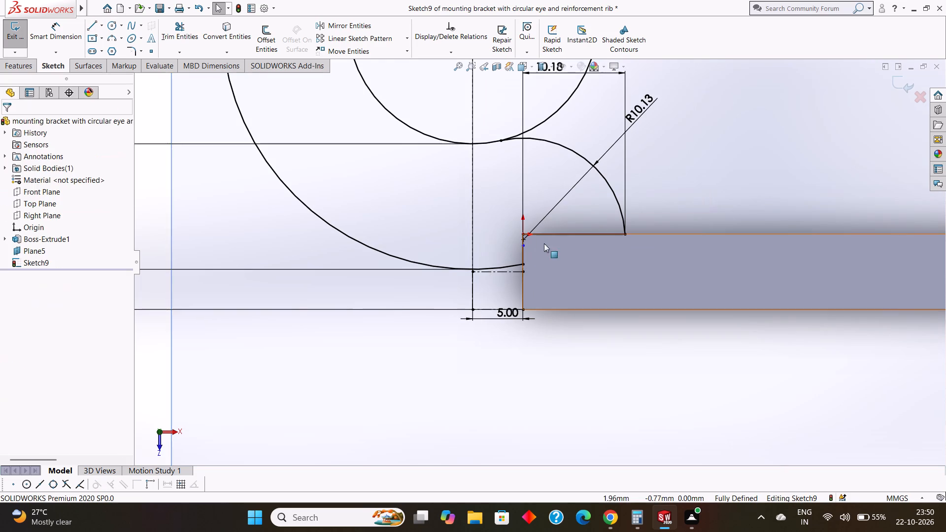
key("Escape")
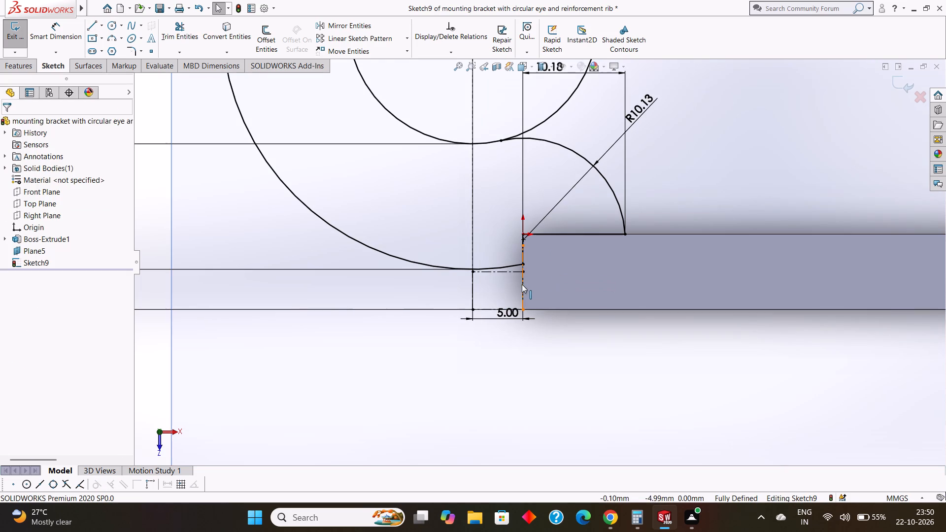
Trim away the short horizontal construction line between the vertical centerline and the plate's near end face.
left_click(173, 33)
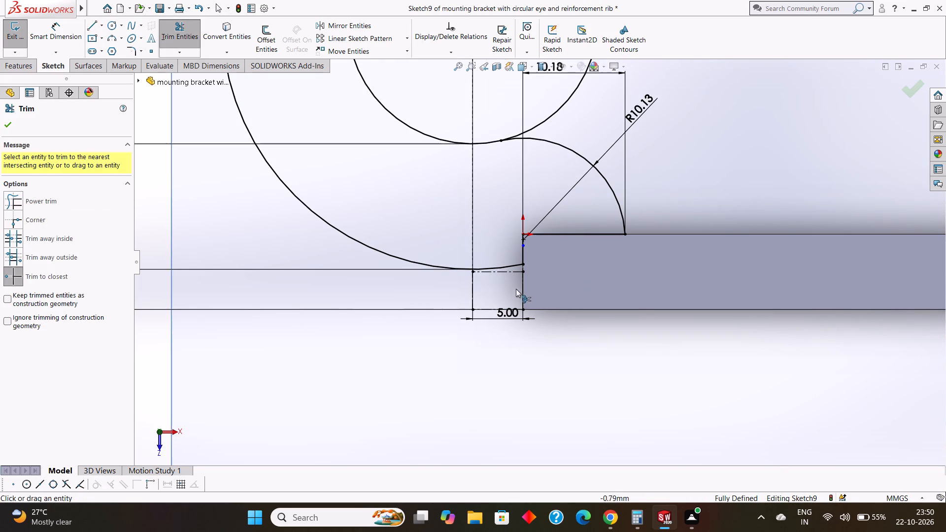
left_click(522, 292)
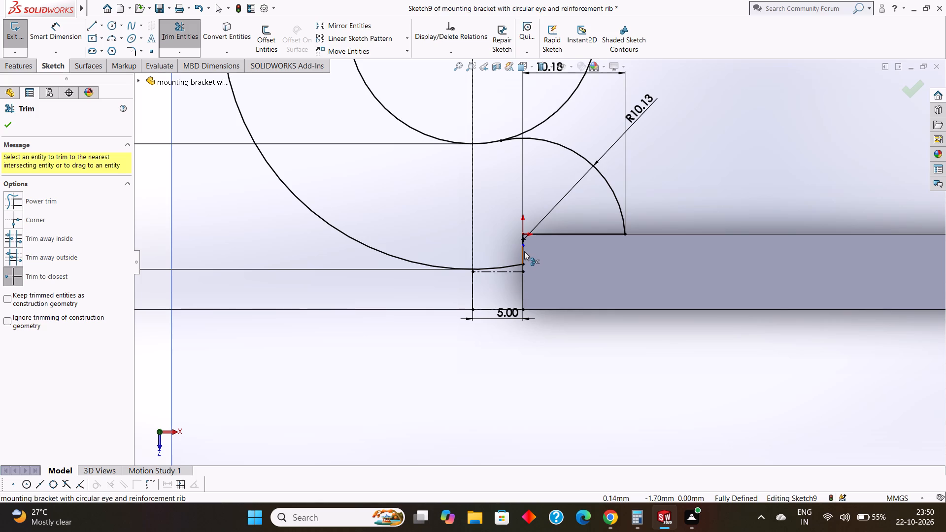
scroll(522, 242, "down", 5)
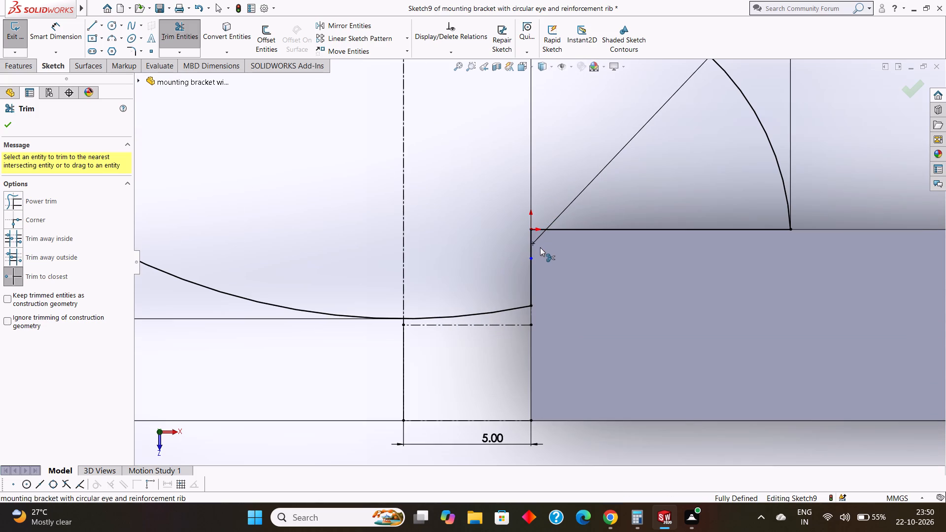
left_click(532, 315)
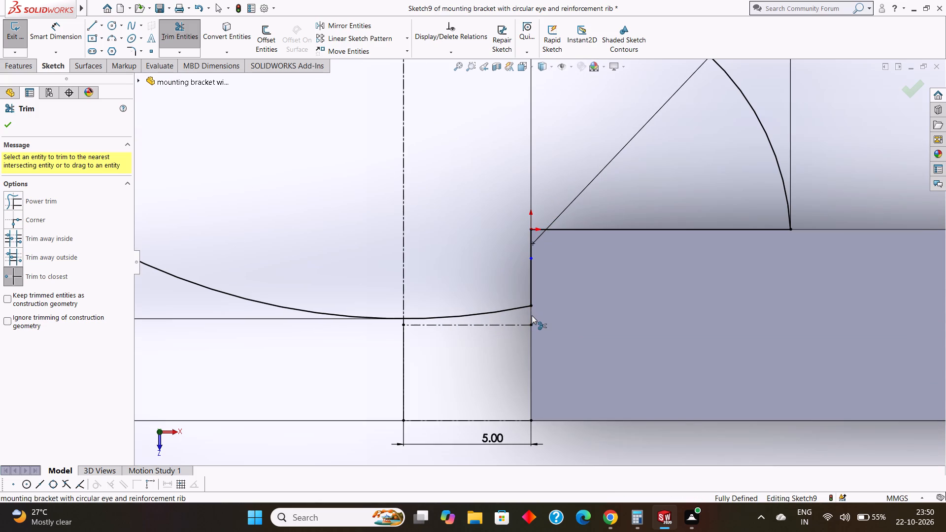
left_click(519, 323)
scroll(514, 326, "up", 6)
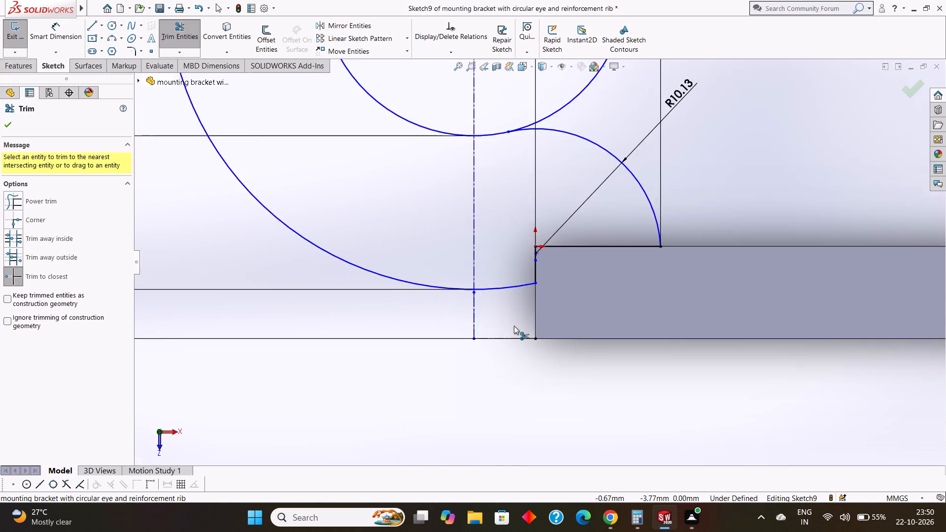
scroll(514, 326, "up", 2)
scroll(599, 294, "up", 3)
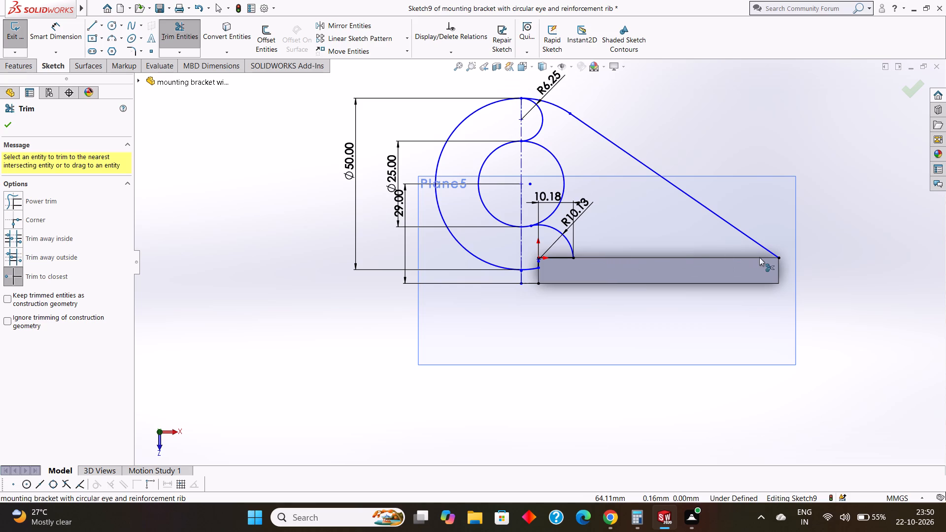
key("Escape")
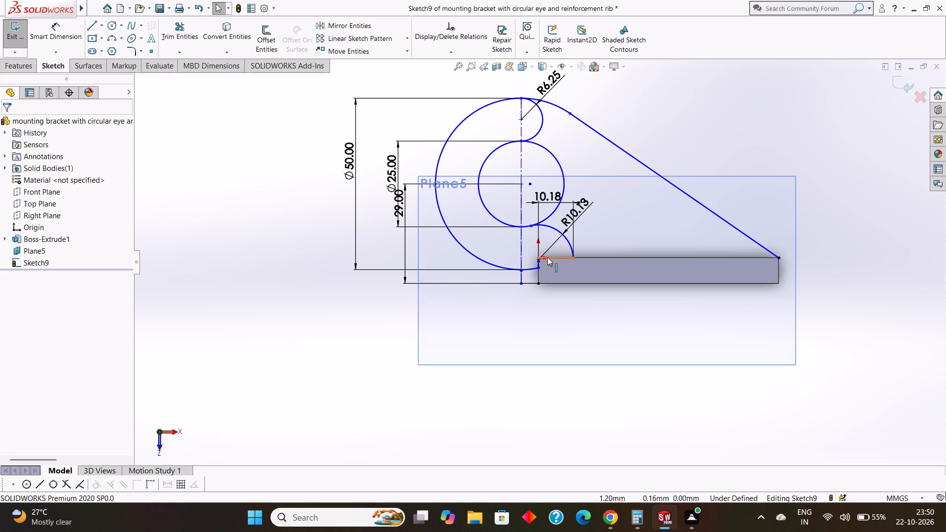
Draw a horizontal line about 59.8 mm long from the R10.13 arc's end to the plate's far upper corner.
left_click(88, 29)
left_click(572, 257)
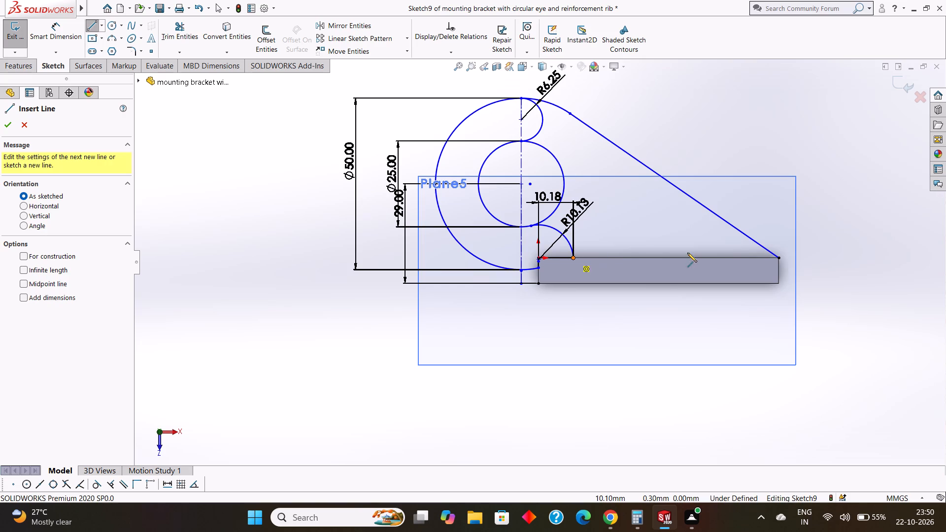
left_click(779, 259)
key("Escape")
key("Escape")
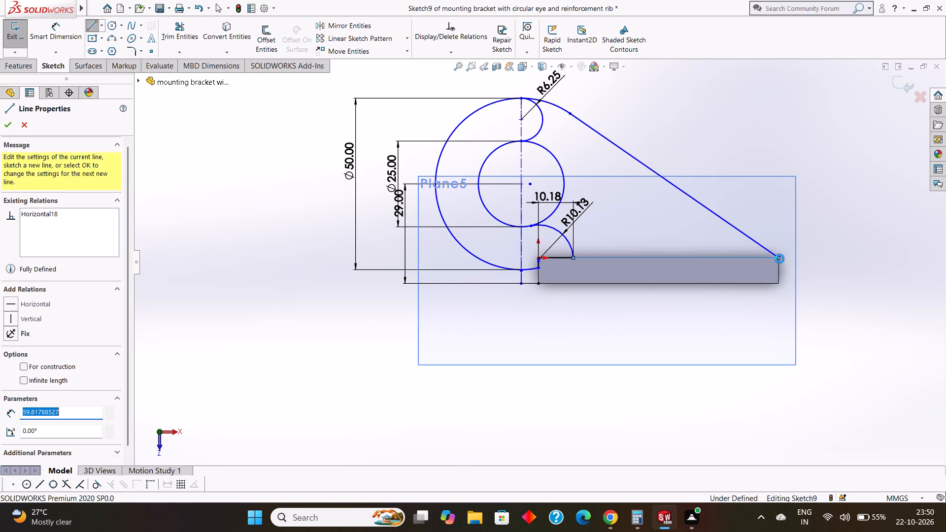
key("Escape")
key("Escape")
key("Escape")
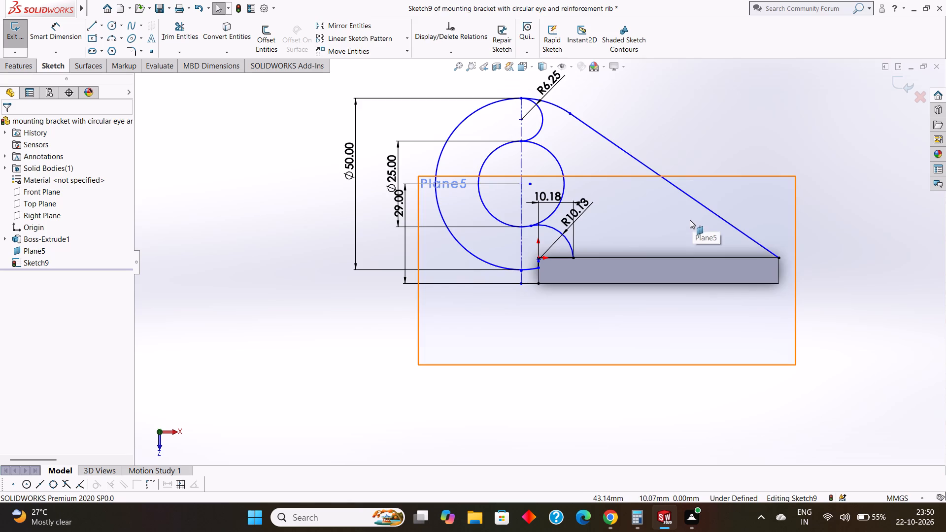
Start a Boss-Extrude of the eye and rib profile with its start condition set to Surface/Face/Plane.
scroll(694, 216, "up", 2)
left_click(744, 173)
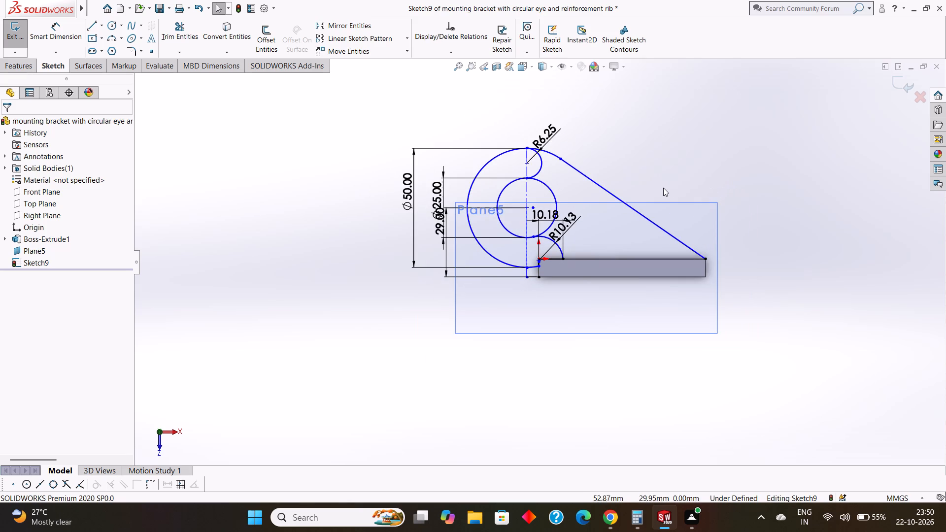
left_click(18, 64)
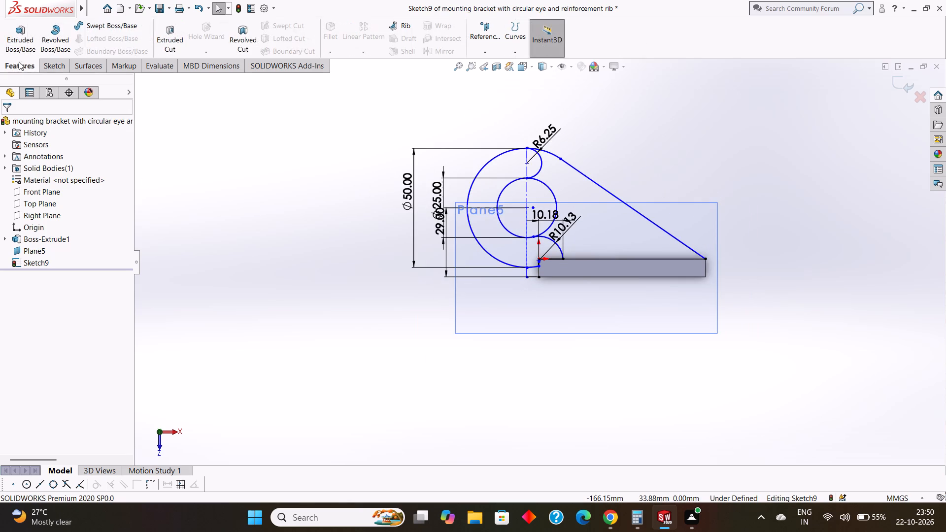
left_click(22, 39)
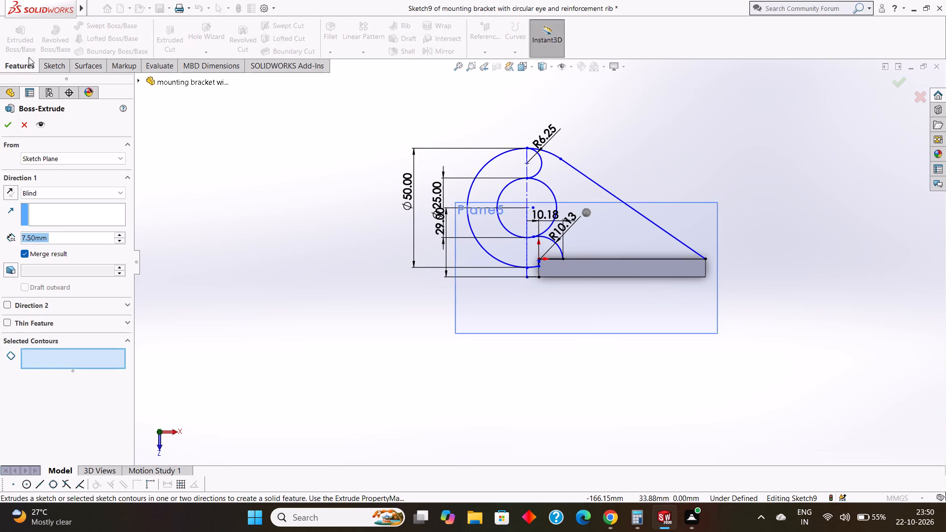
left_click(49, 160)
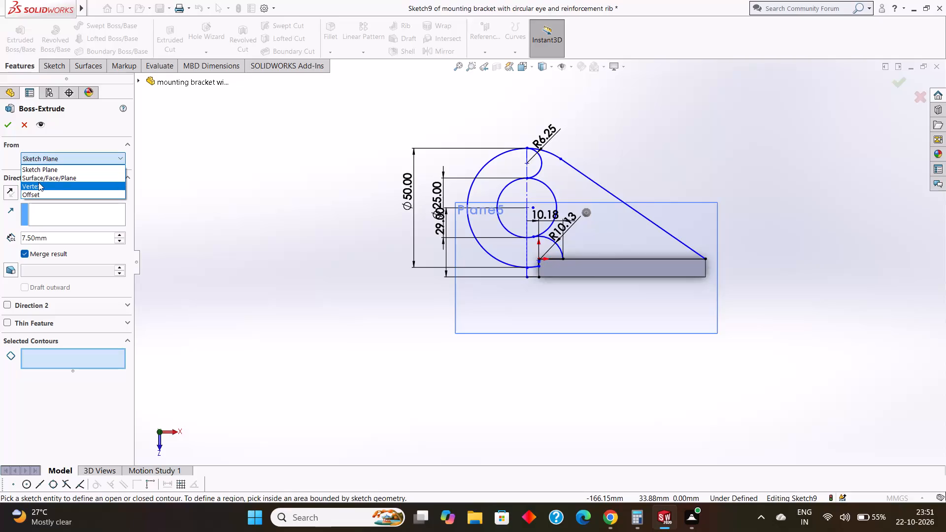
left_click(39, 176)
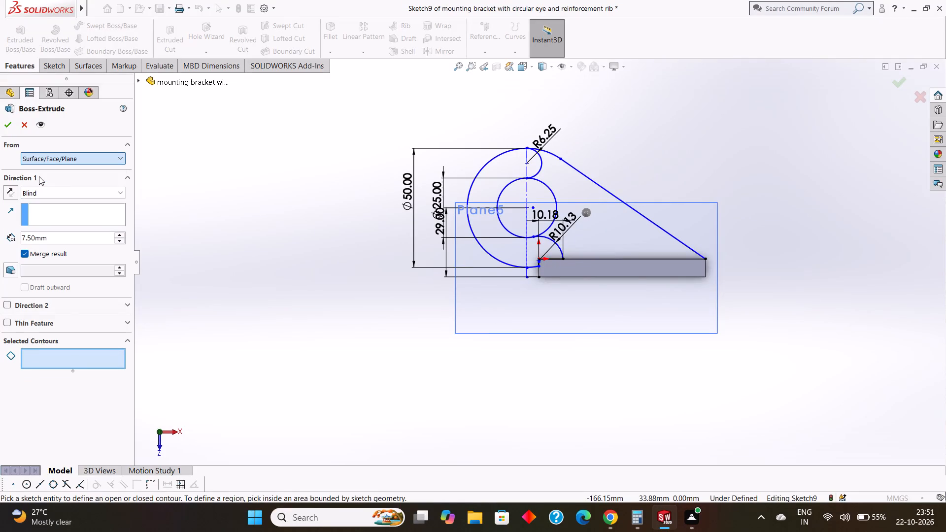
left_click(503, 172)
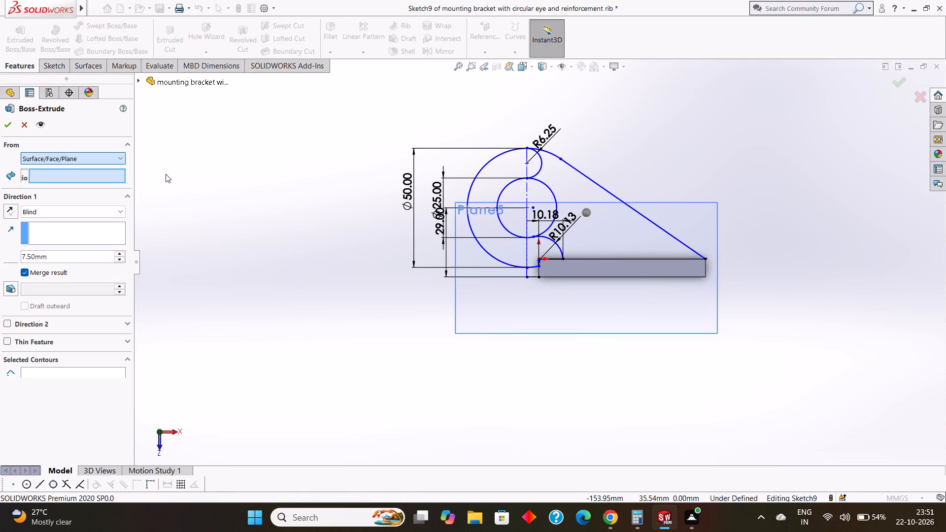
left_click(63, 157)
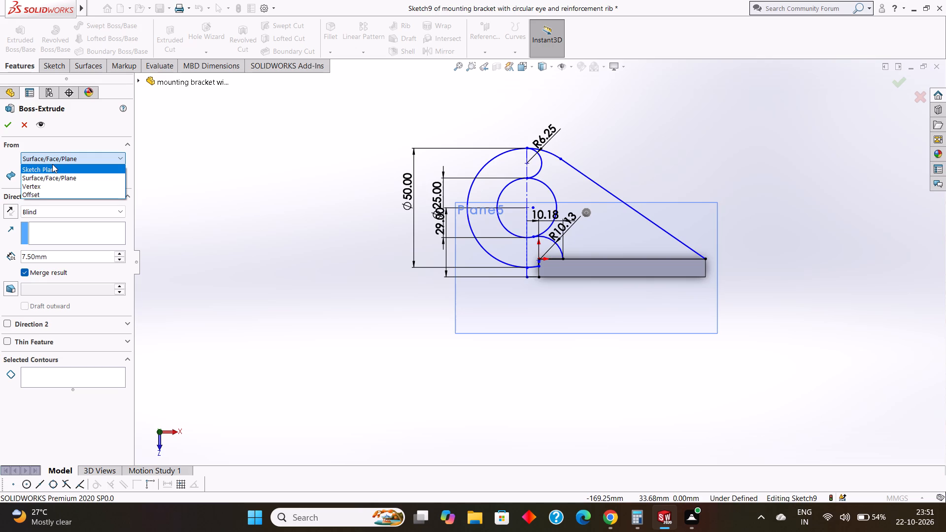
left_click(140, 78)
left_click(137, 81)
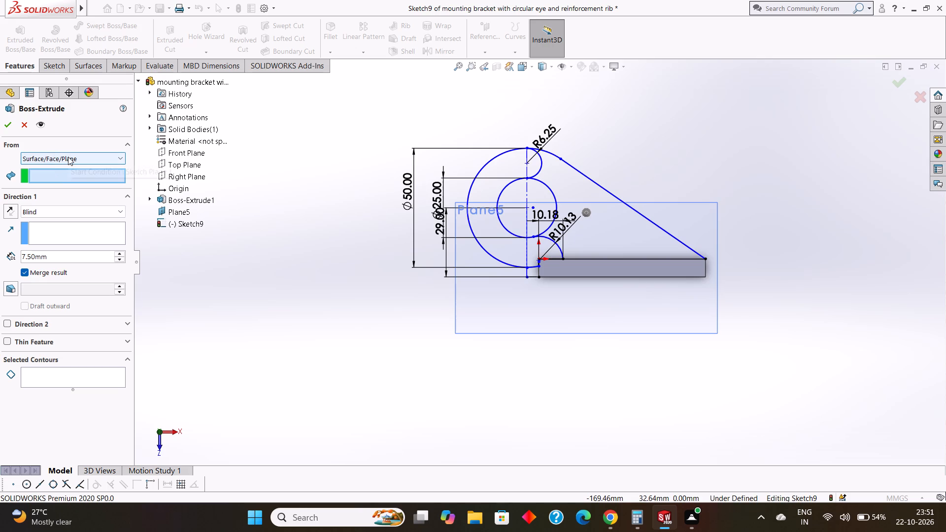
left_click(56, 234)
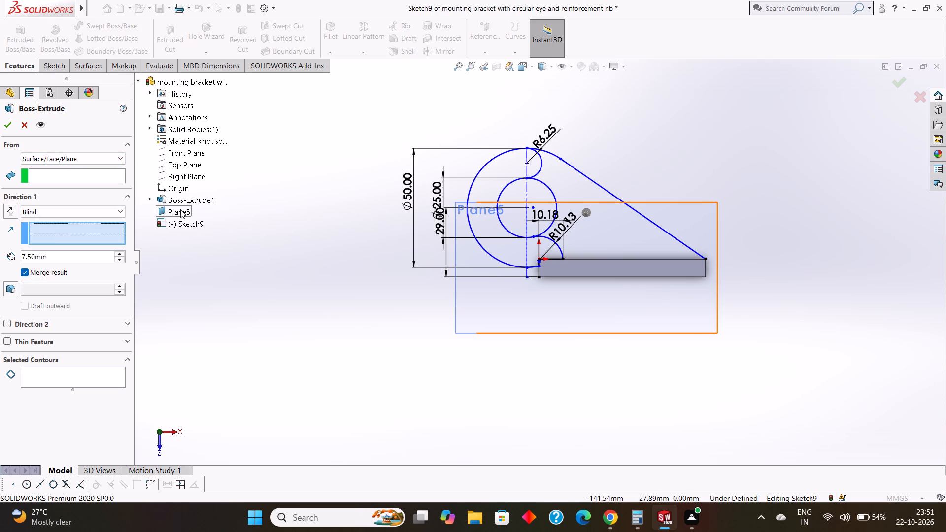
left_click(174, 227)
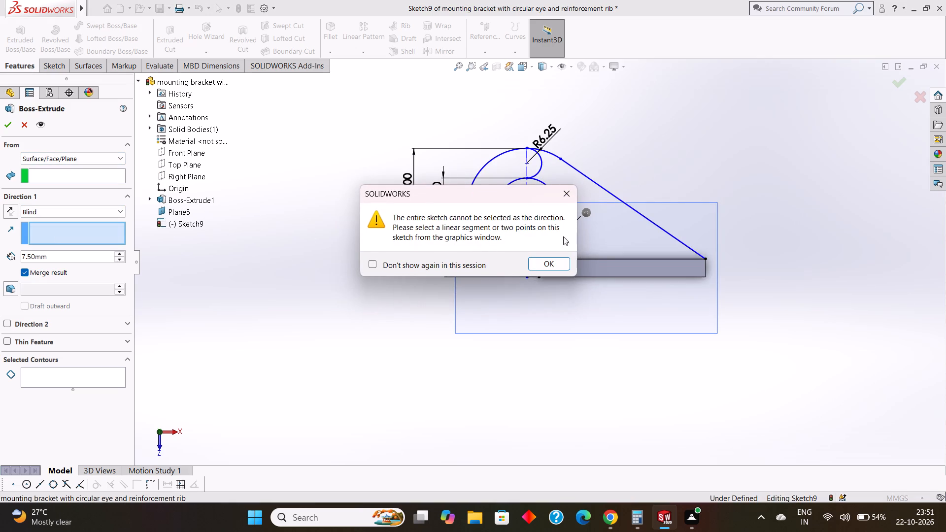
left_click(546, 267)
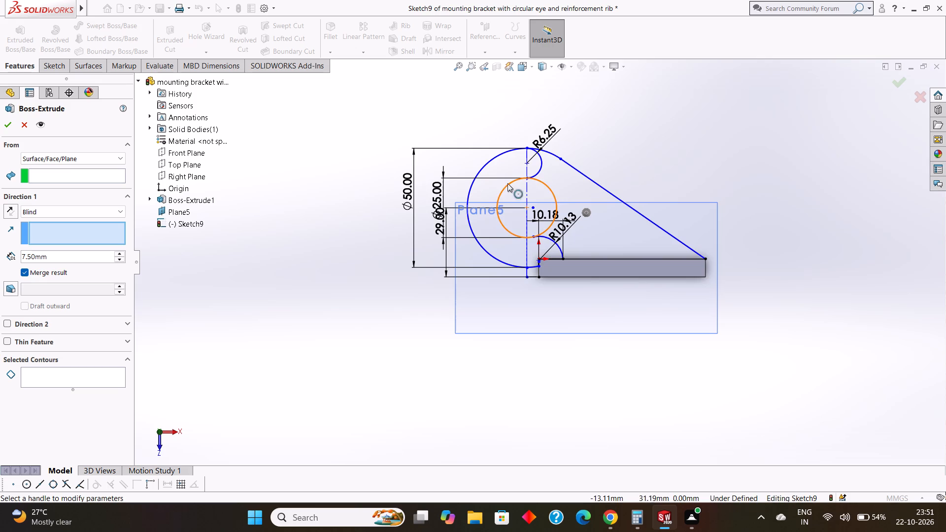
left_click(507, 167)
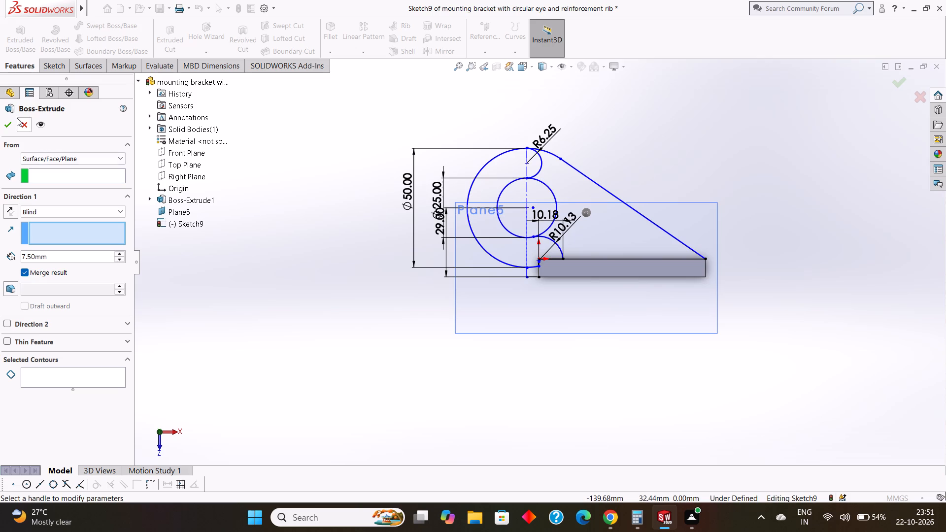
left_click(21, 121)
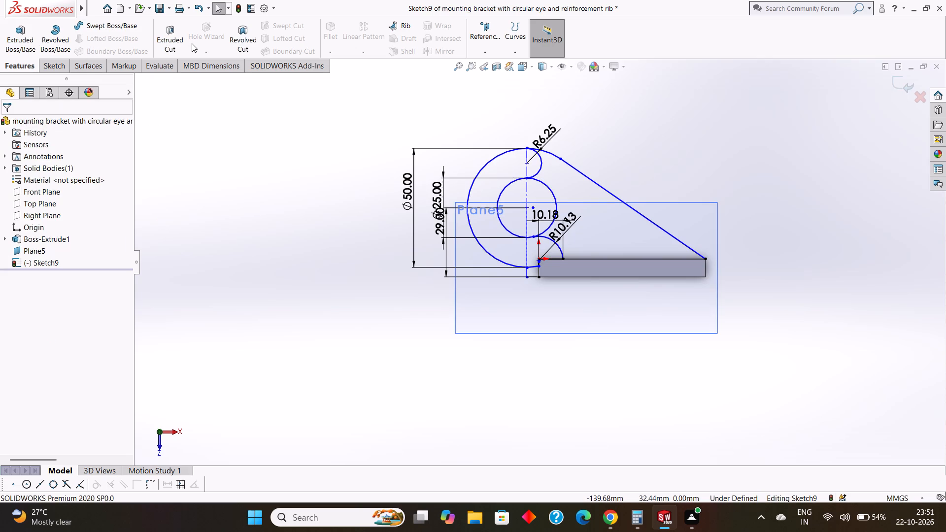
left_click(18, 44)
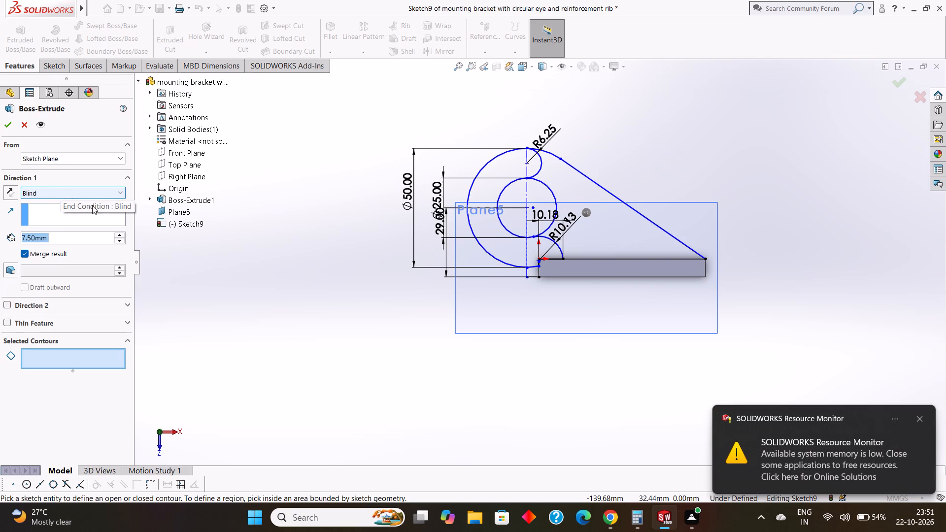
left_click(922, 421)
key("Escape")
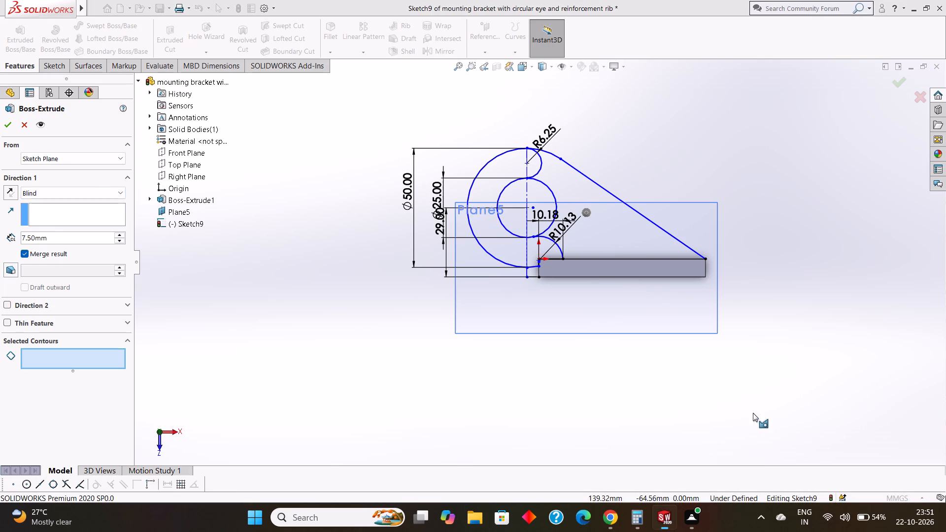
Save the mounting bracket part.
key("ctrl+s")
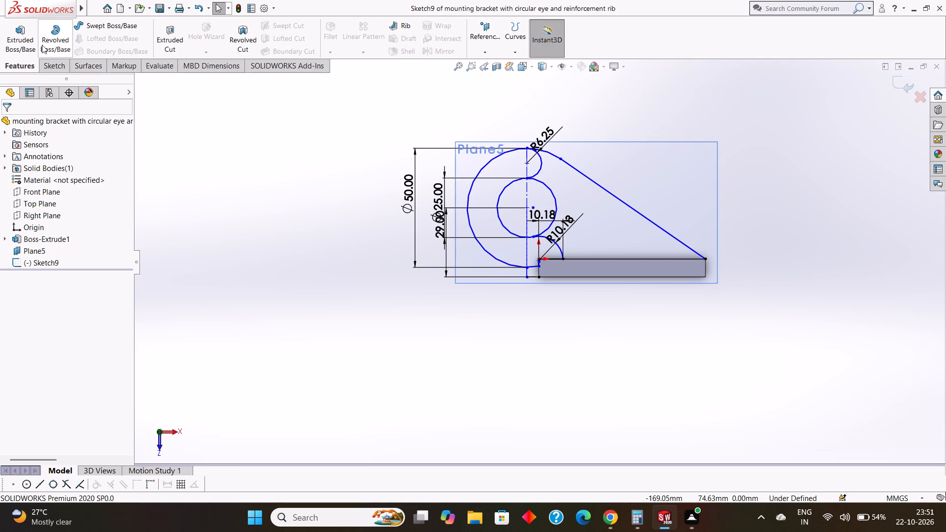
Extrude the C-shaped eye region and the inner 25 mm circle region from the sketch plane, Blind, 20 mm, with merged result.
left_click(25, 41)
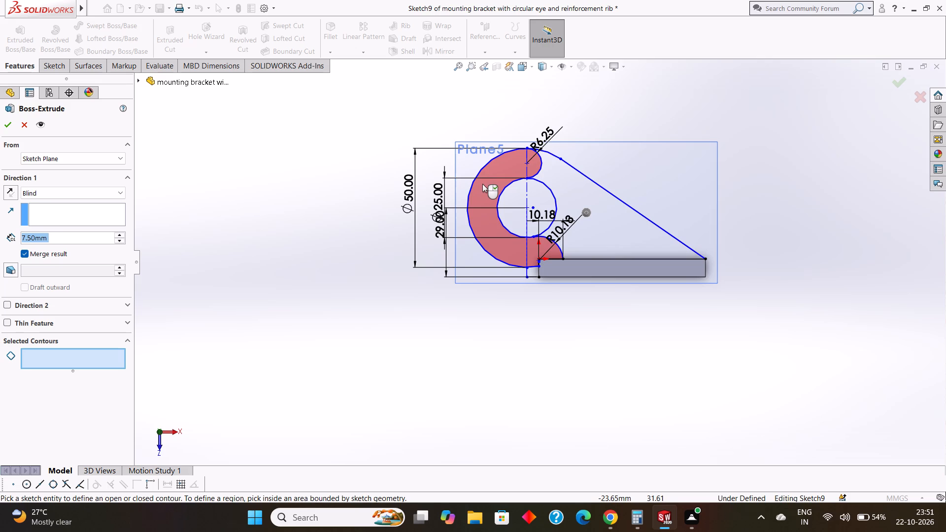
left_click(482, 184)
left_click(507, 199, "shift")
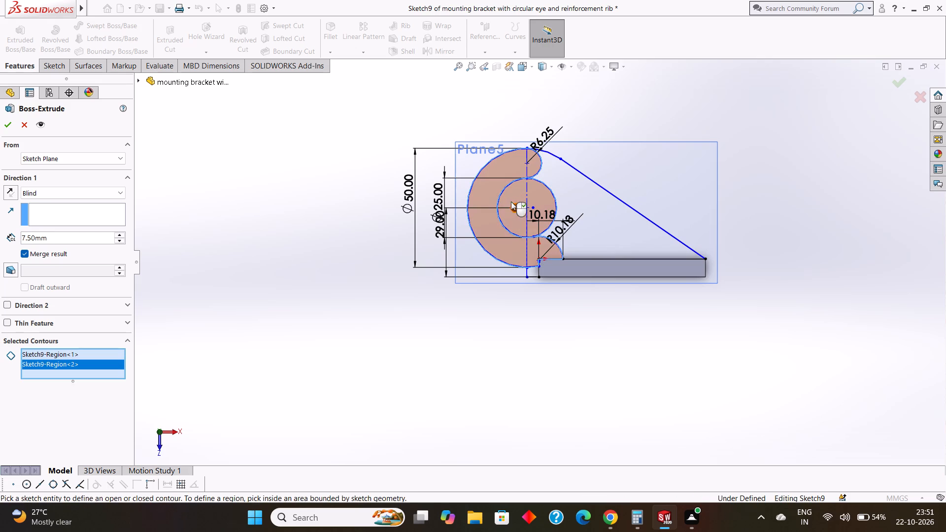
left_click_drag(62, 238, 20, 234)
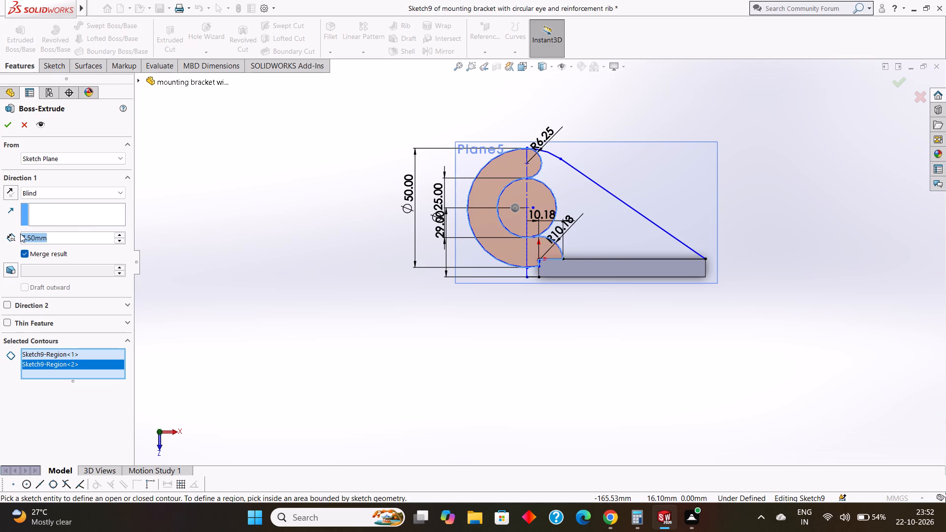
type("20")
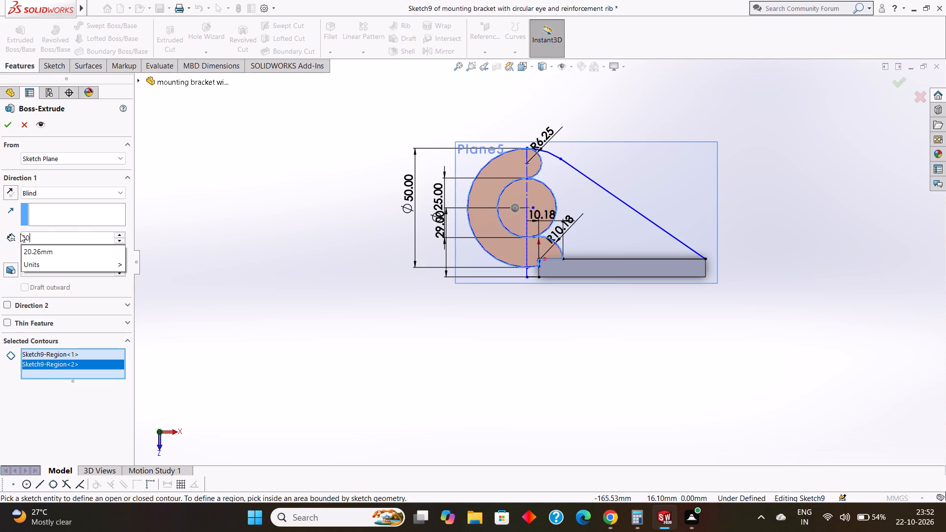
key("Return")
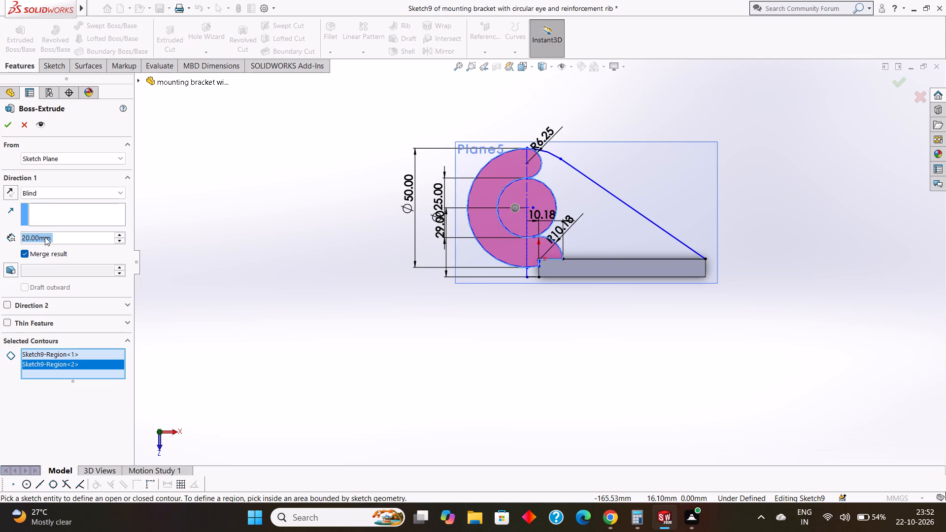
left_click(7, 127)
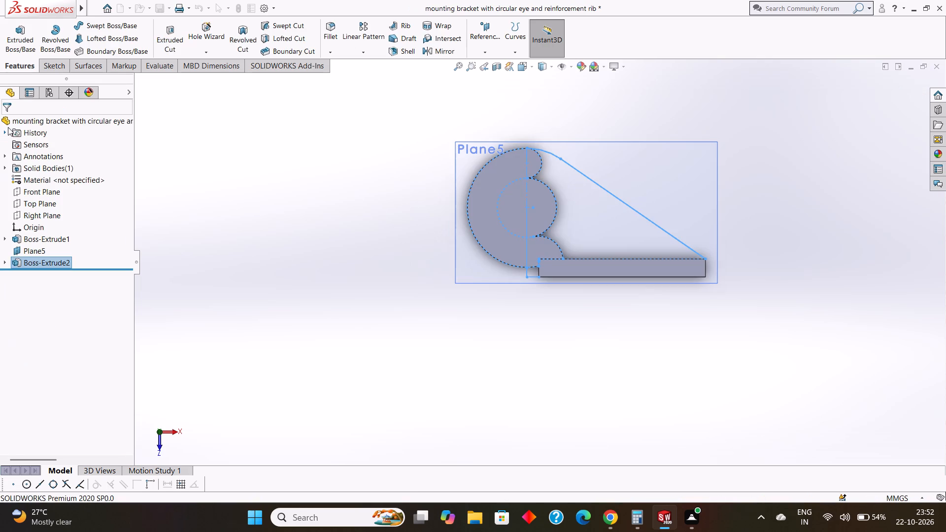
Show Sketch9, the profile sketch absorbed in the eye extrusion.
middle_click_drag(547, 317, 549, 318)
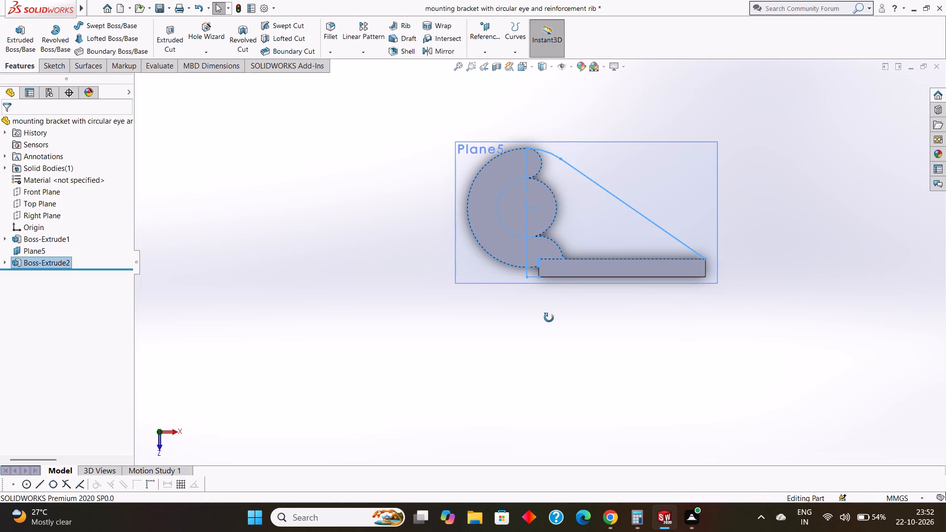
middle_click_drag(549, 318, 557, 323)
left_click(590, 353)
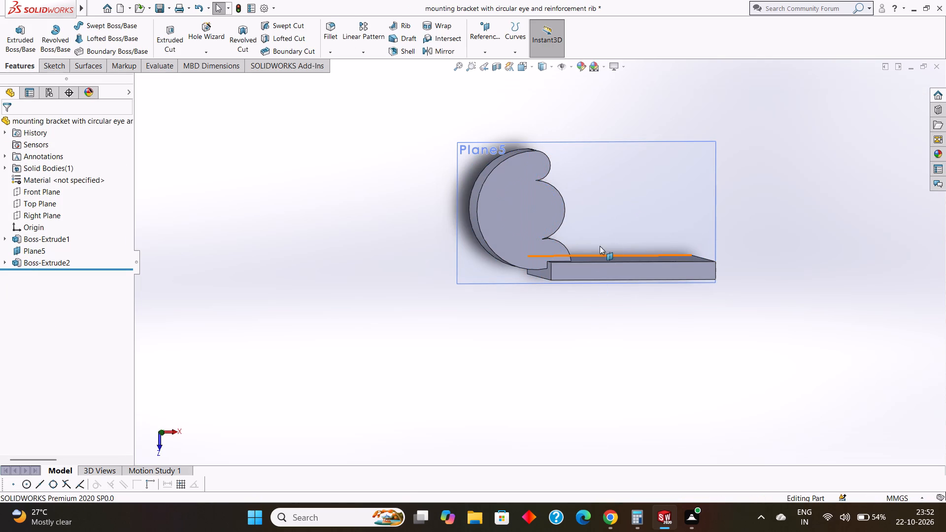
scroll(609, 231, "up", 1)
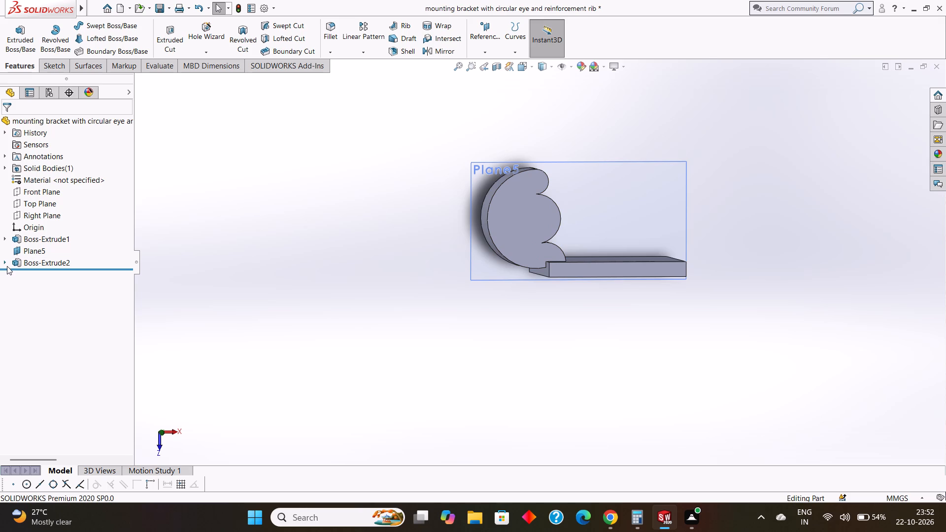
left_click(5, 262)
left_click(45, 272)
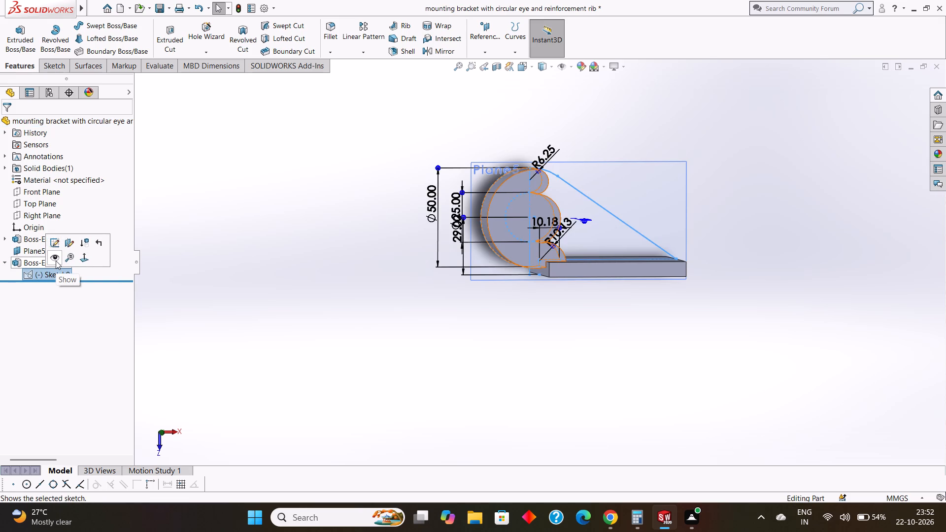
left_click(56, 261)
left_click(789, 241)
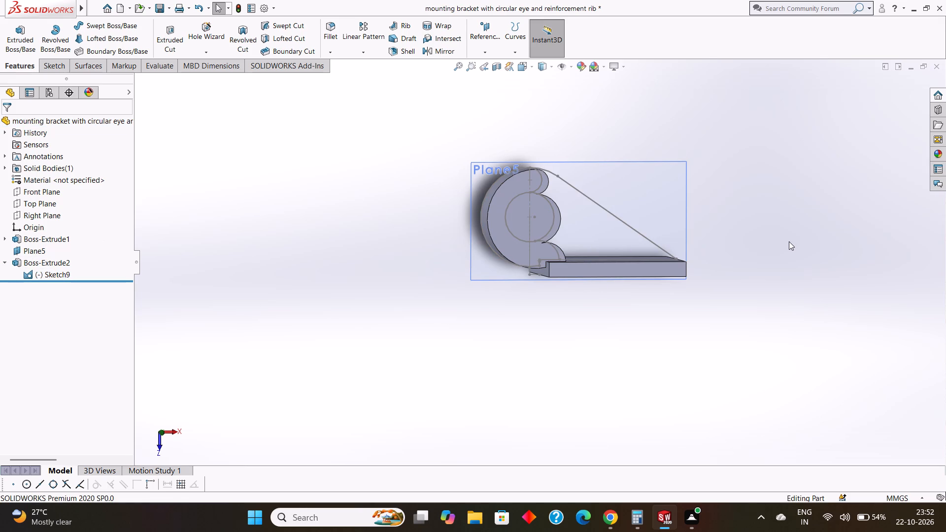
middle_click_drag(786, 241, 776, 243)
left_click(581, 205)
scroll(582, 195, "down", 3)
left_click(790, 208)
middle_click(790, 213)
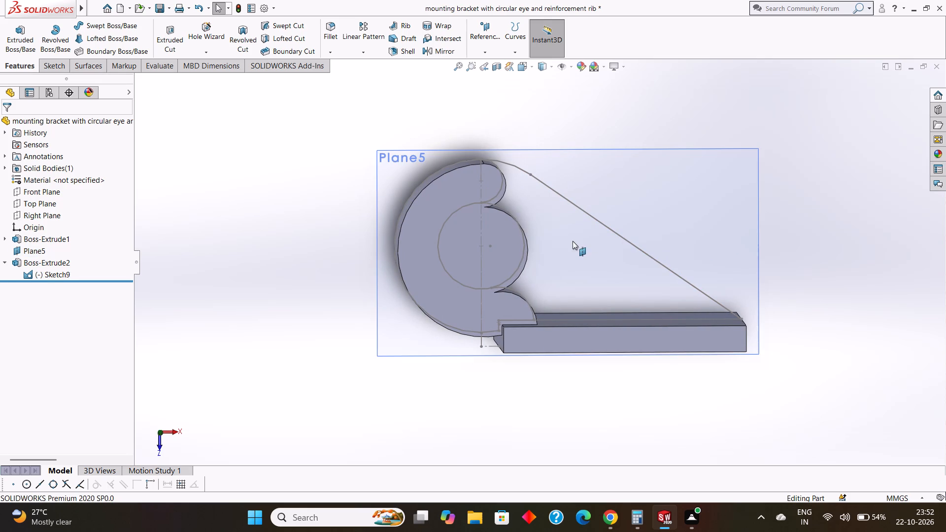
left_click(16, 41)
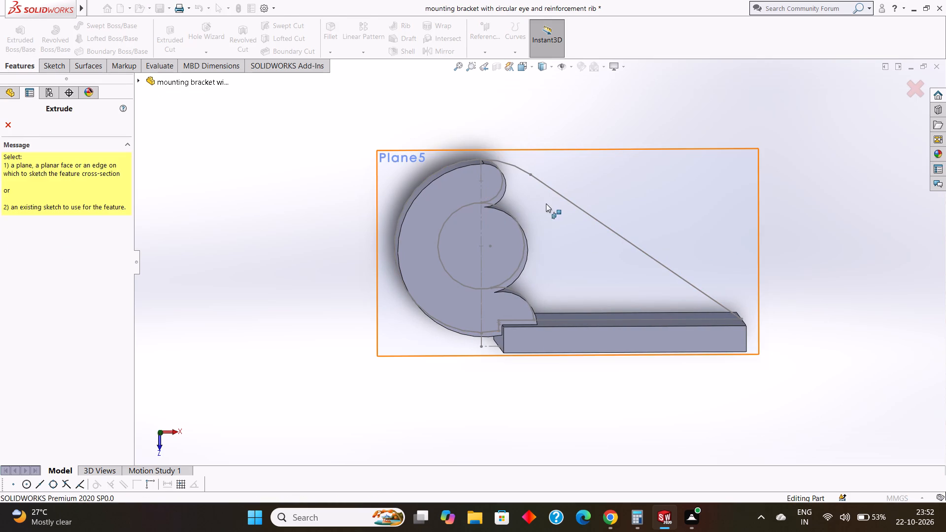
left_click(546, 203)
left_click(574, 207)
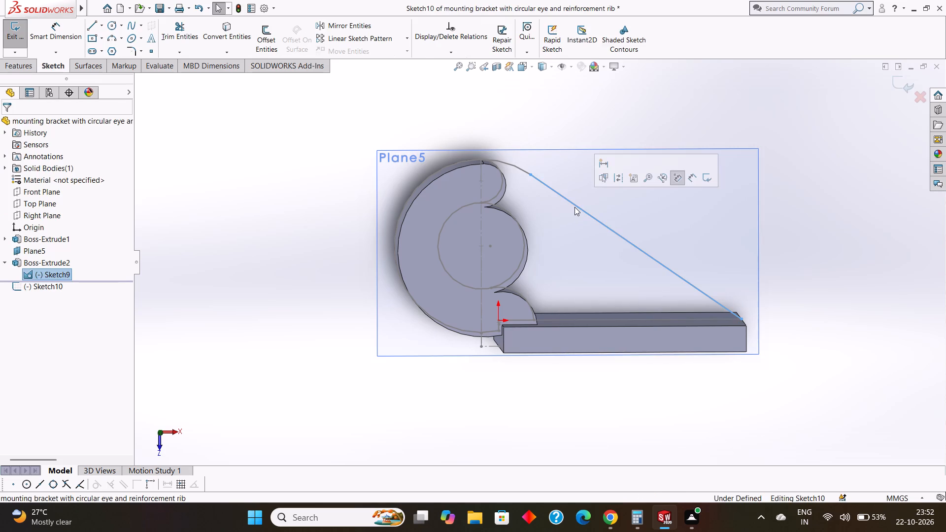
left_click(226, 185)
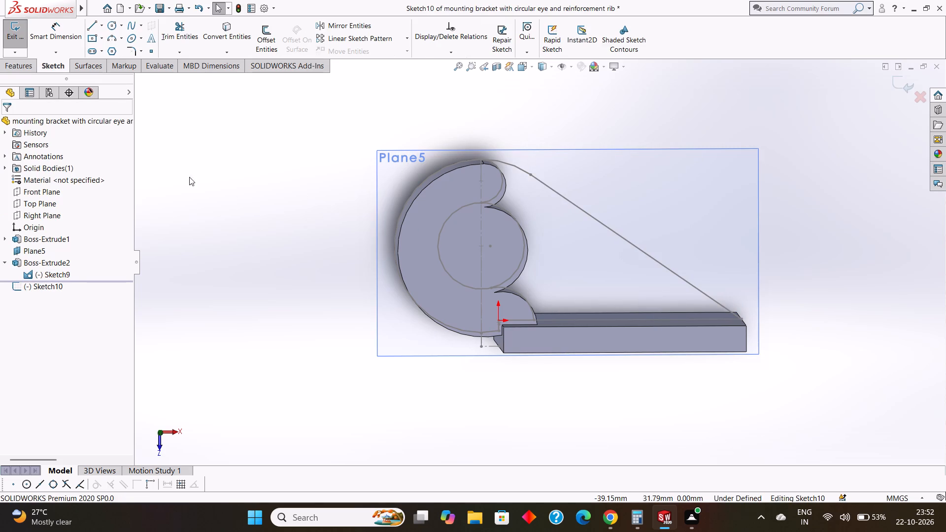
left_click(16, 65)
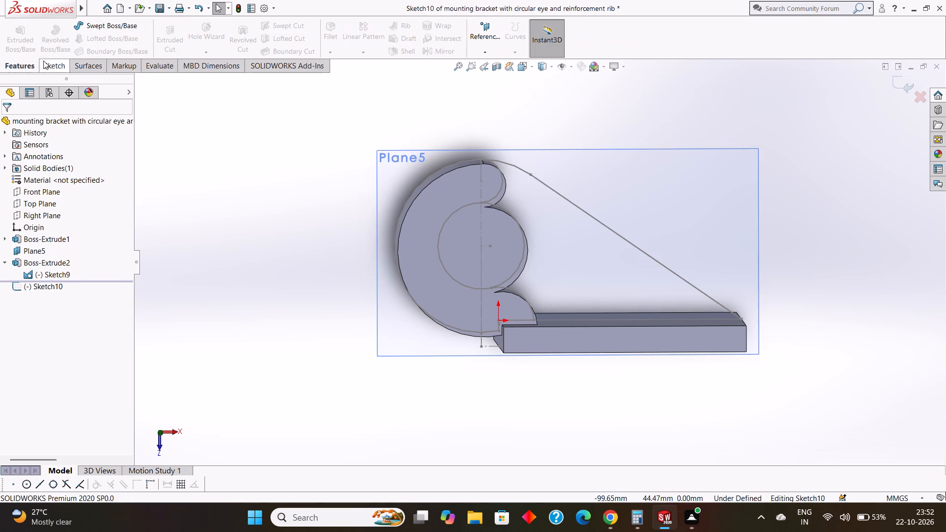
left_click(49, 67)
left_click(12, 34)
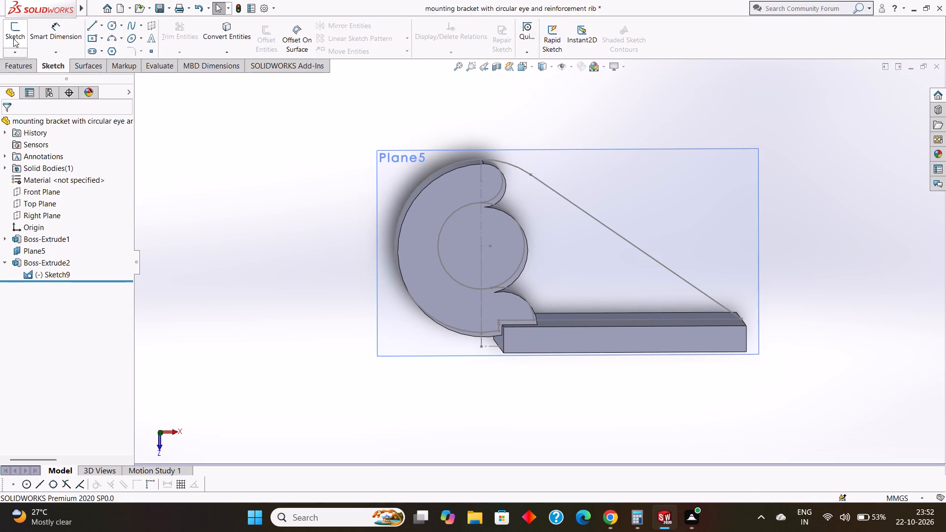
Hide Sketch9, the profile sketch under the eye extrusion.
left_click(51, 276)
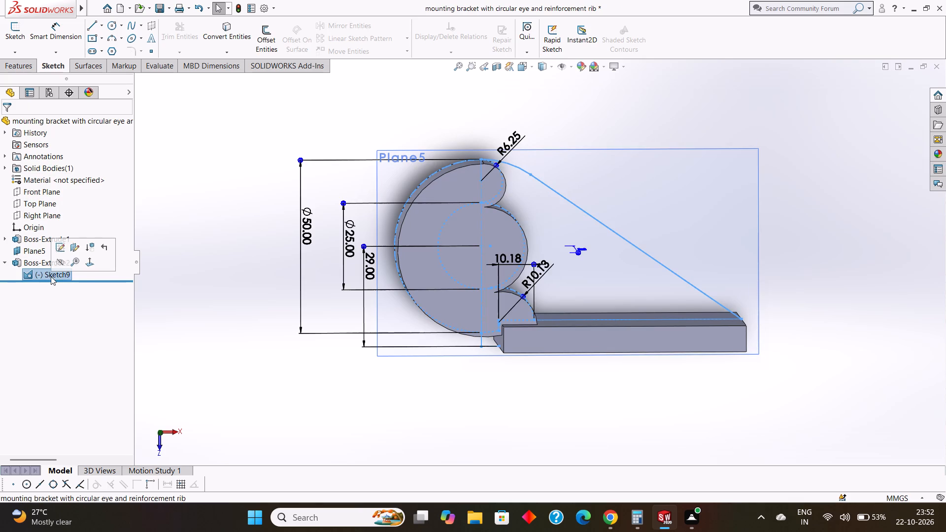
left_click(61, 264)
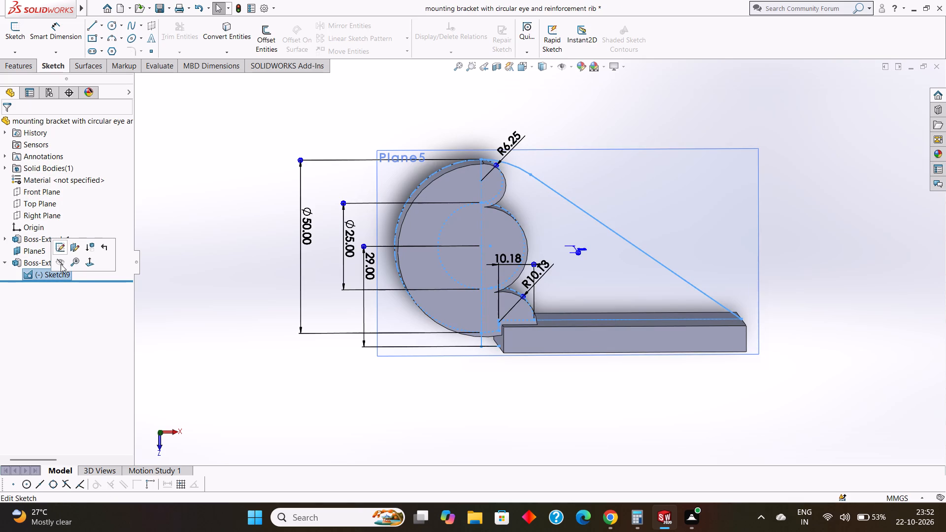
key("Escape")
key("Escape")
Start a new sketch on Plane5 for the reinforcement rib.
scroll(162, 293, "down", 1)
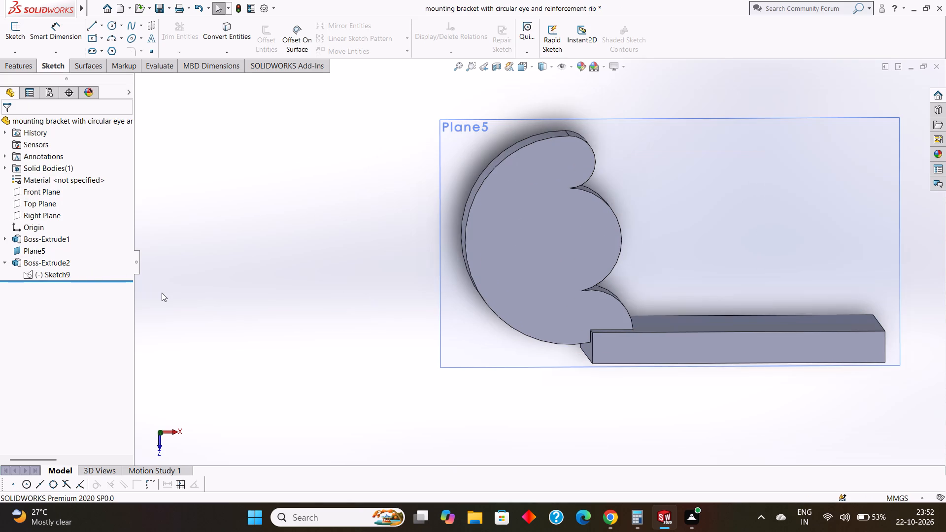
scroll(162, 293, "up", 5)
scroll(203, 304, "up", 1)
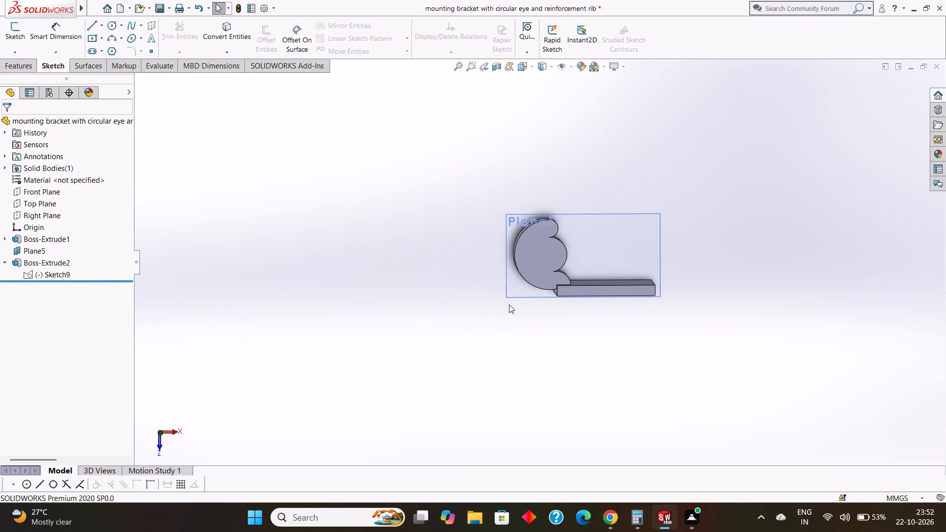
scroll(509, 304, "down", 3)
scroll(509, 304, "up", 2)
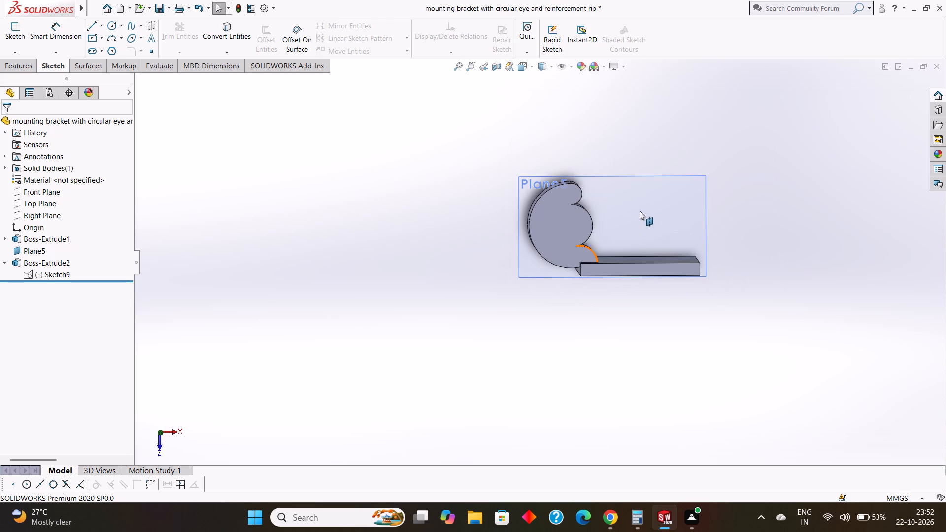
right_click(639, 204)
left_click(663, 192)
key("Escape")
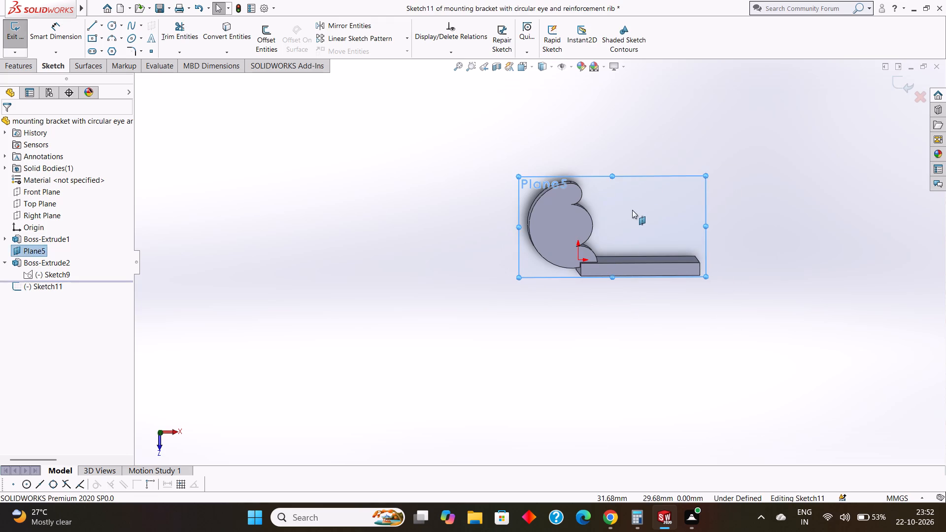
key("Escape")
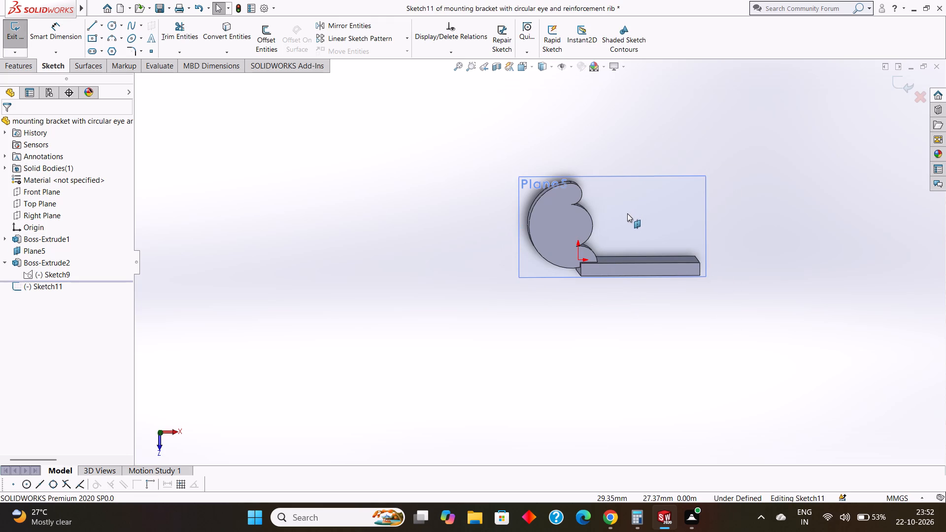
key("ctrl+8")
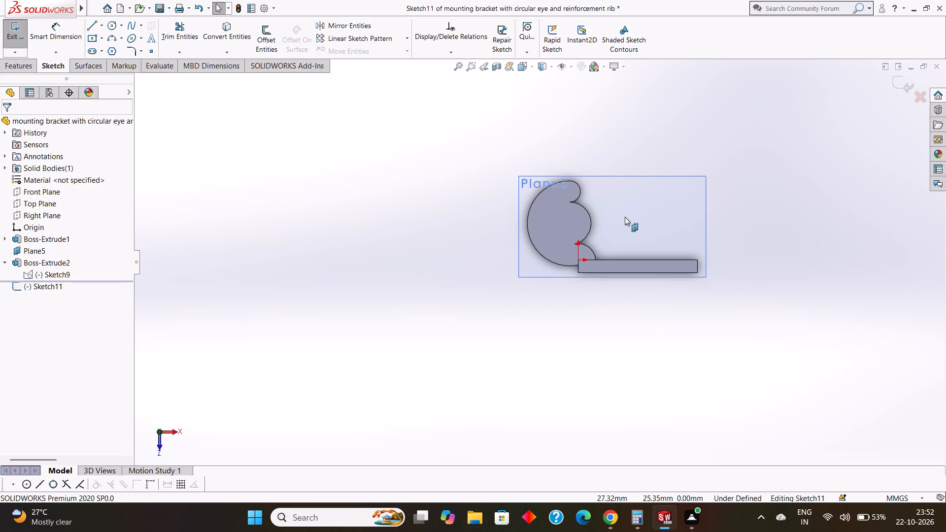
scroll(614, 208, "down", 4)
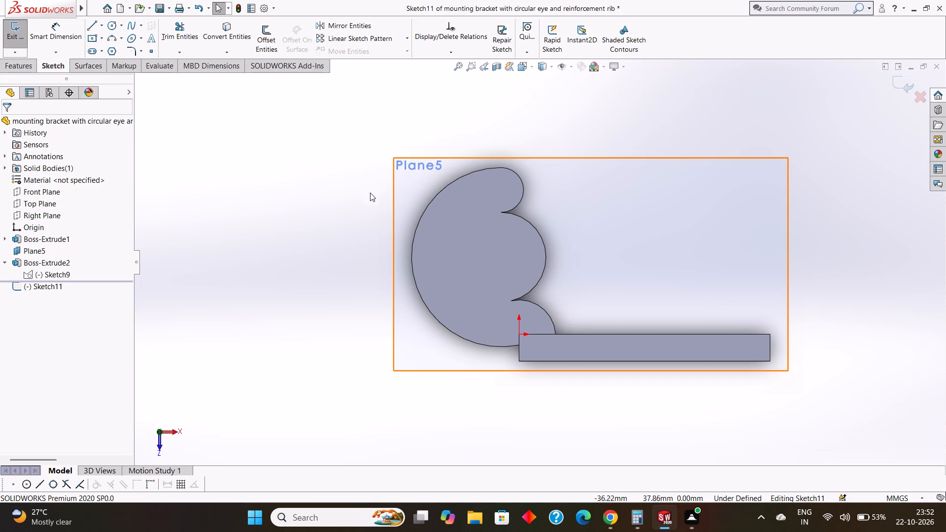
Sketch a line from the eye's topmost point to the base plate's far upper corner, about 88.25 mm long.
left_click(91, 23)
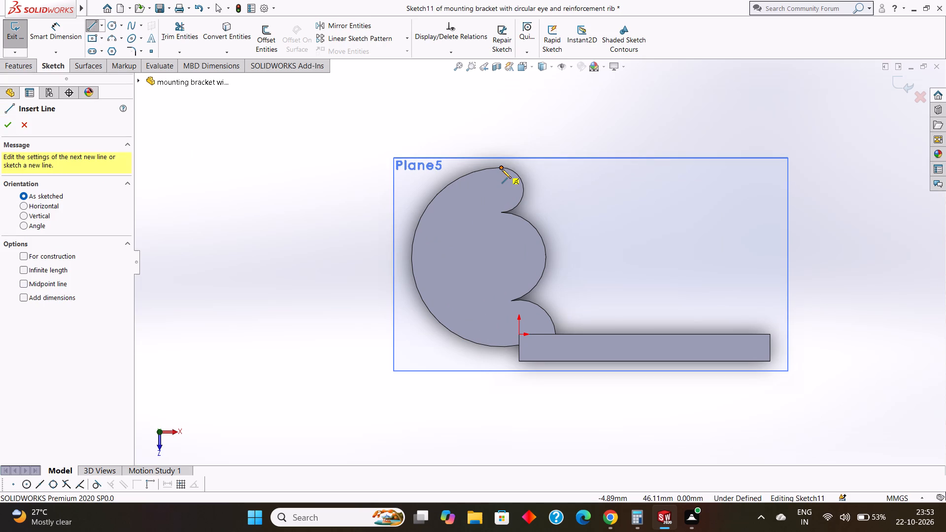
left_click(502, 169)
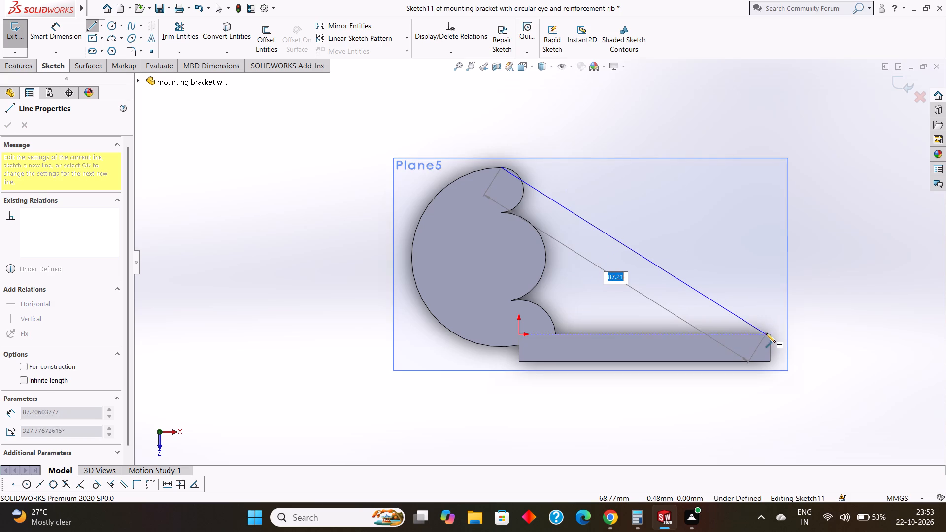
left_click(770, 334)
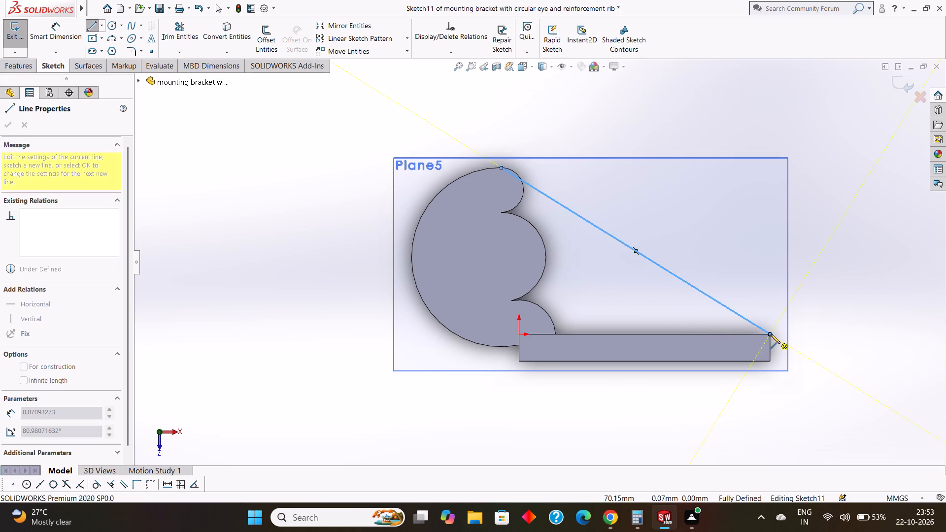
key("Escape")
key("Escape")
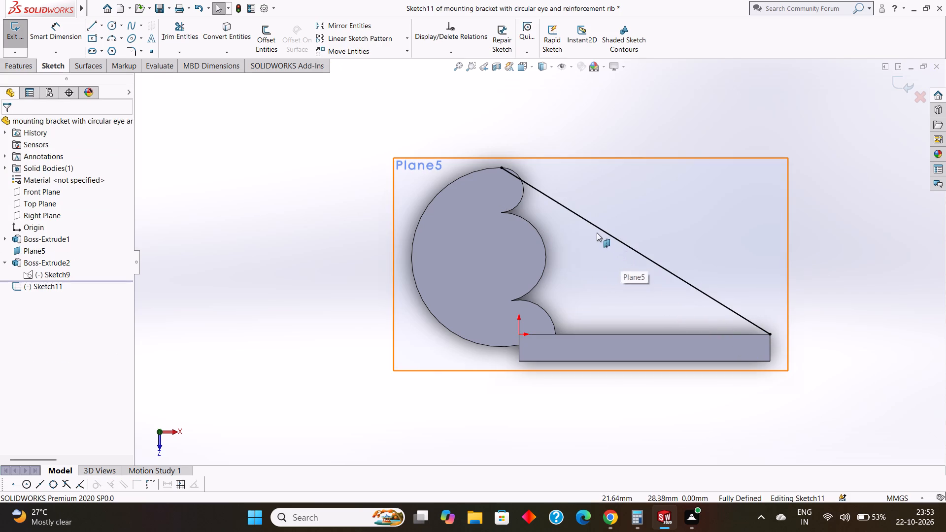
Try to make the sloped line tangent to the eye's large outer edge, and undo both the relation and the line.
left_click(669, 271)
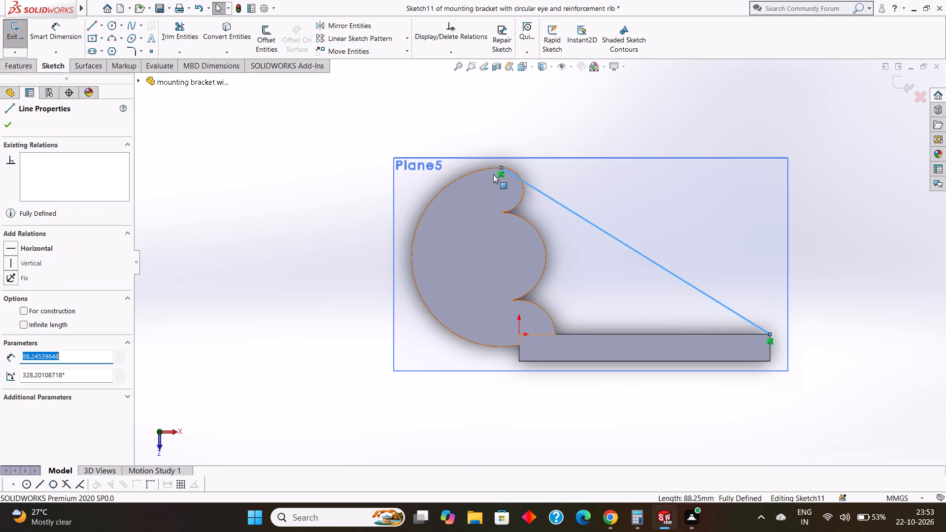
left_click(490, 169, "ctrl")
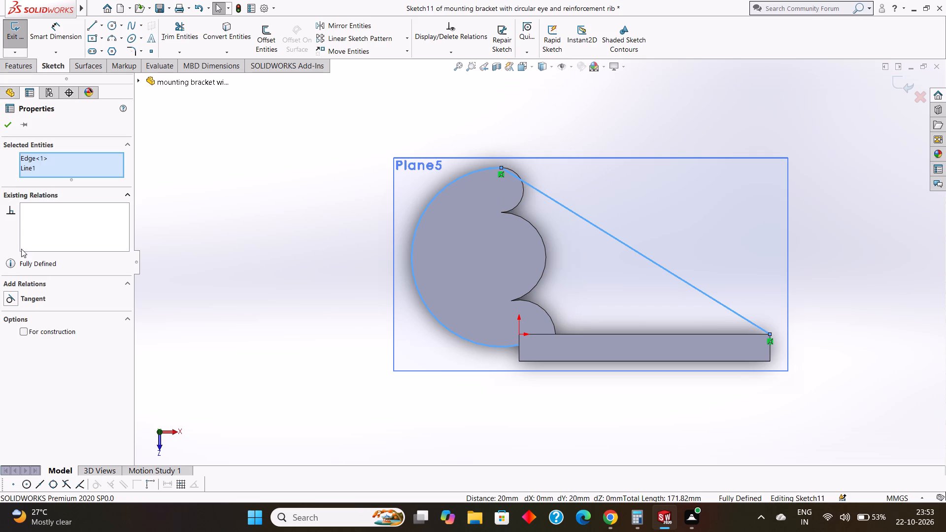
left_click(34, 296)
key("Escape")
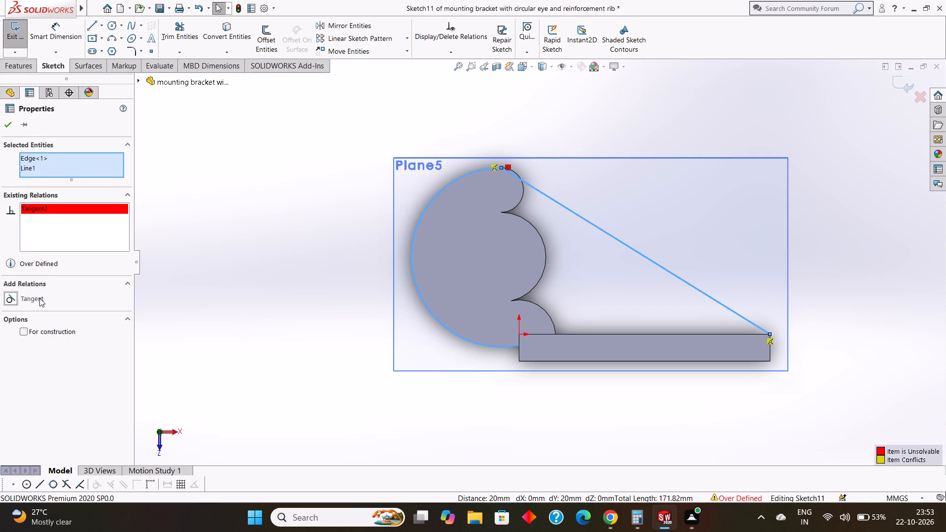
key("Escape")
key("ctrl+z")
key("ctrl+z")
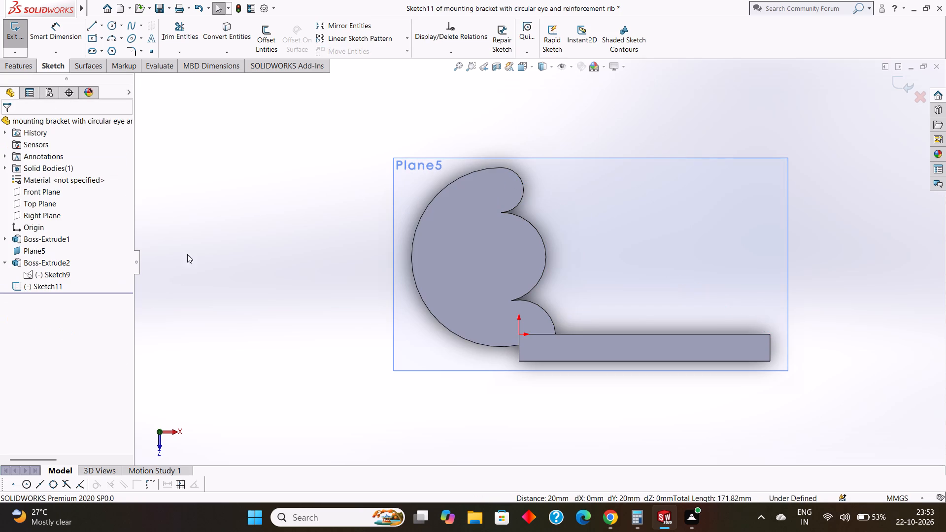
Sketch a sloped line about 84.89 mm long from the plate's far upper corner, tangent to the eye's small upper arc.
left_click(94, 25)
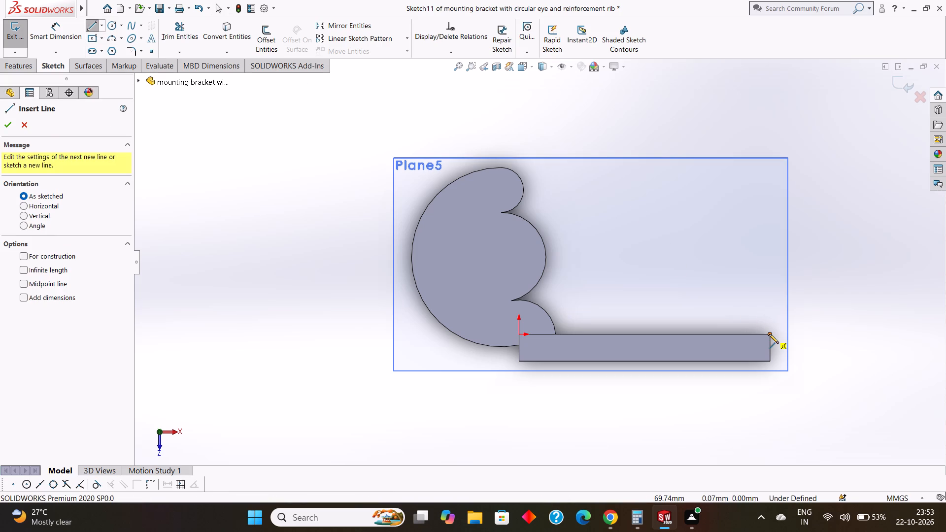
left_click(769, 334)
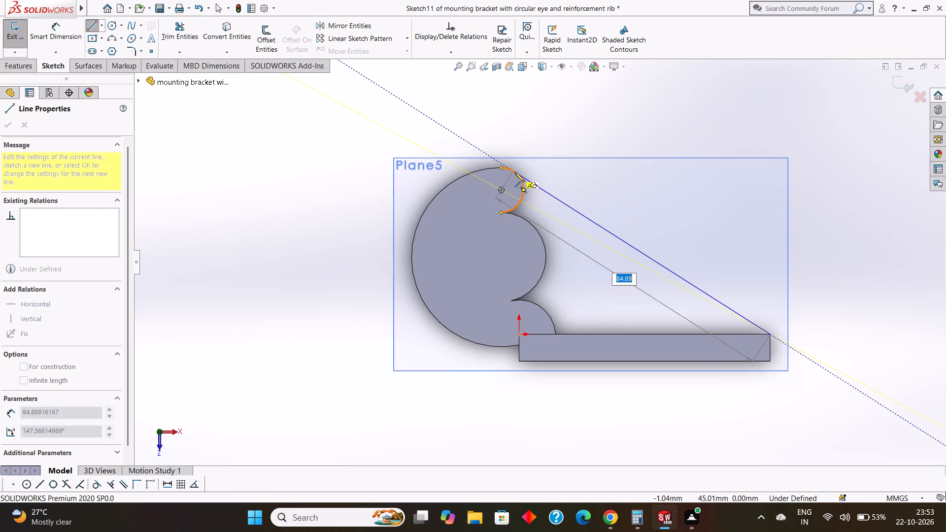
left_click(514, 172)
key("Escape")
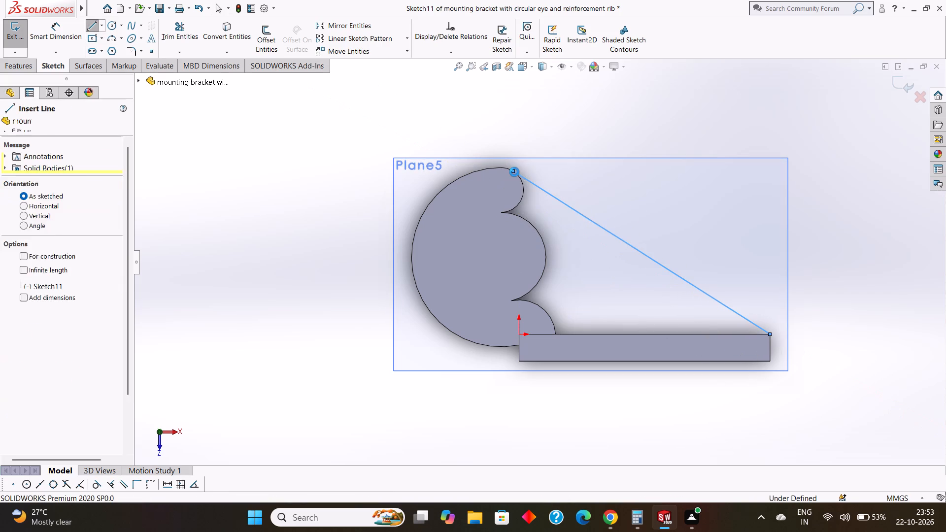
key("Escape")
key("Escape")
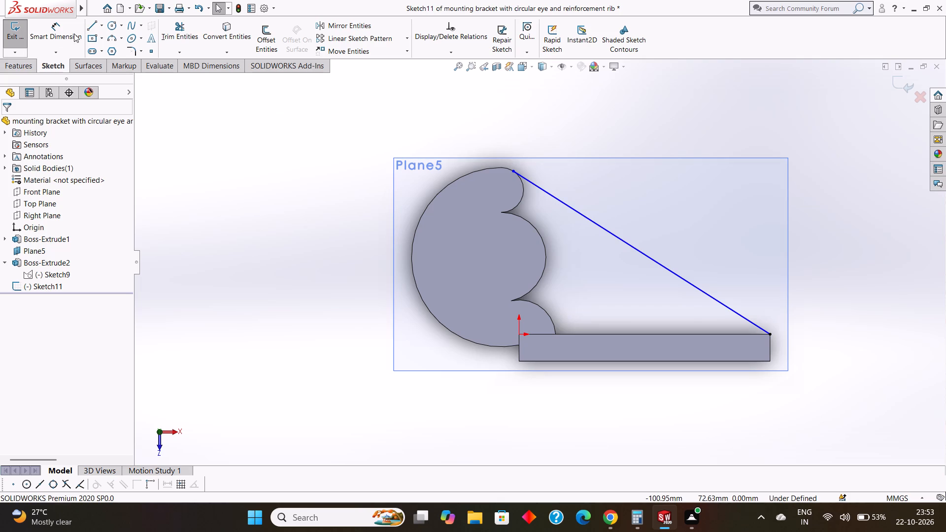
Dimension the sloped rib line's length, accepting its value as drawn.
left_click(74, 33)
left_click(598, 223)
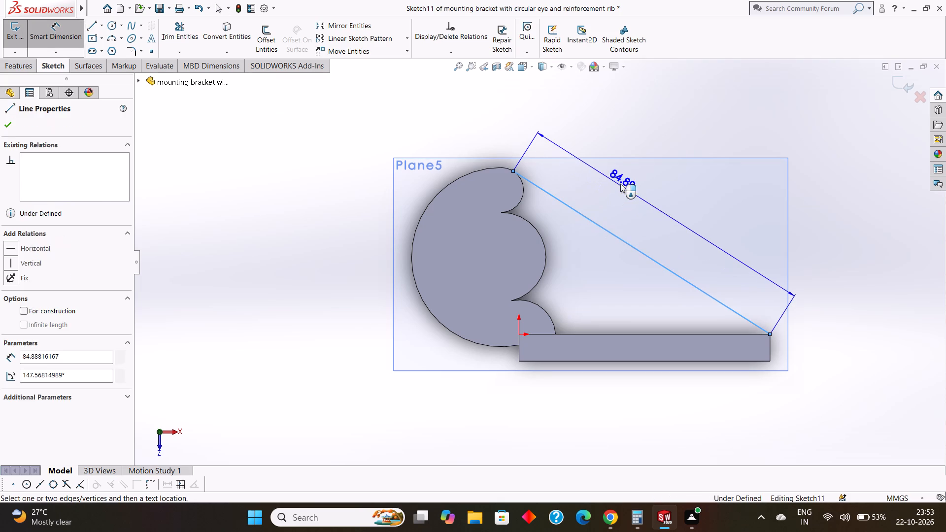
left_click(620, 184)
left_click(579, 168)
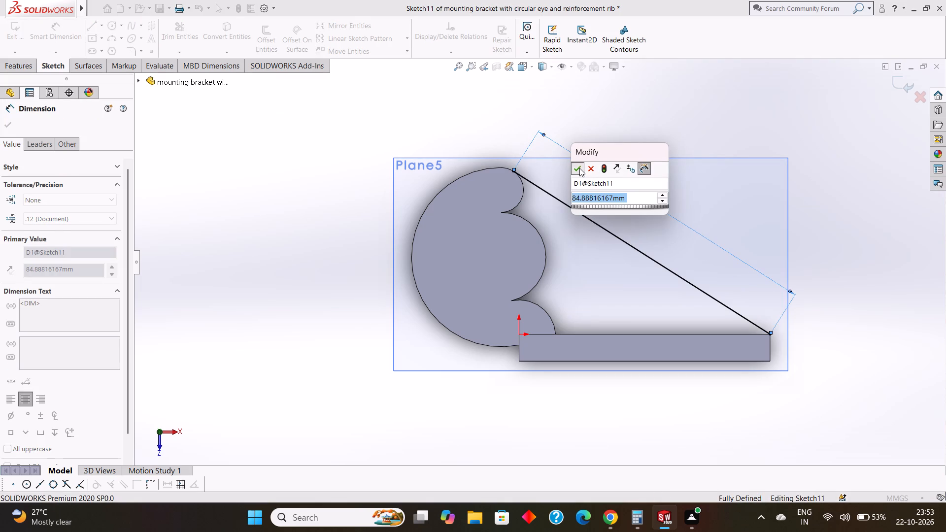
left_click(15, 124)
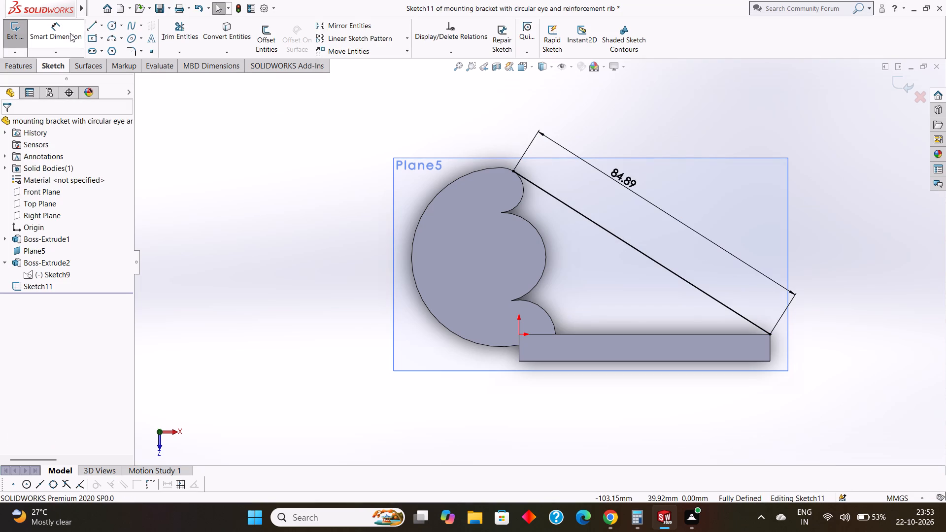
Sketch a horizontal line along the plate's upper edge from the eye's lowest arc to the sloped line's end at the corner.
left_click(95, 23)
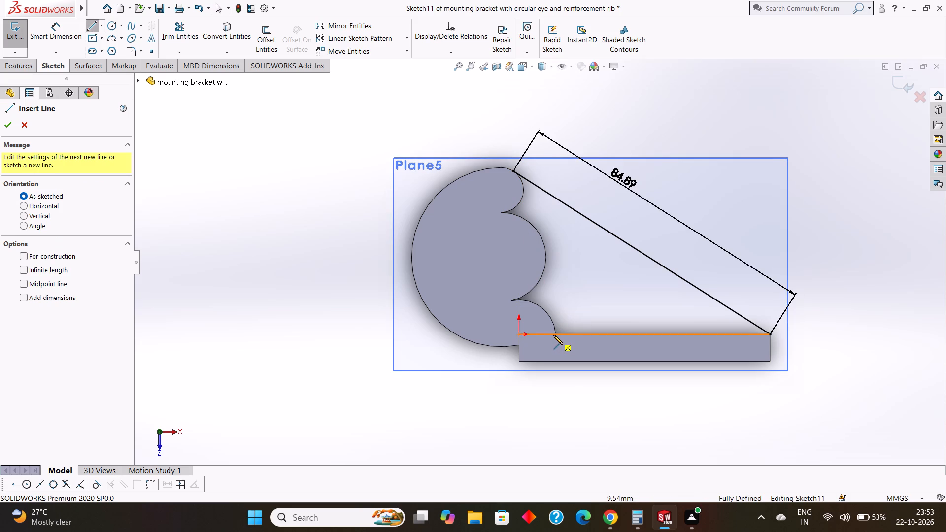
left_click(555, 334)
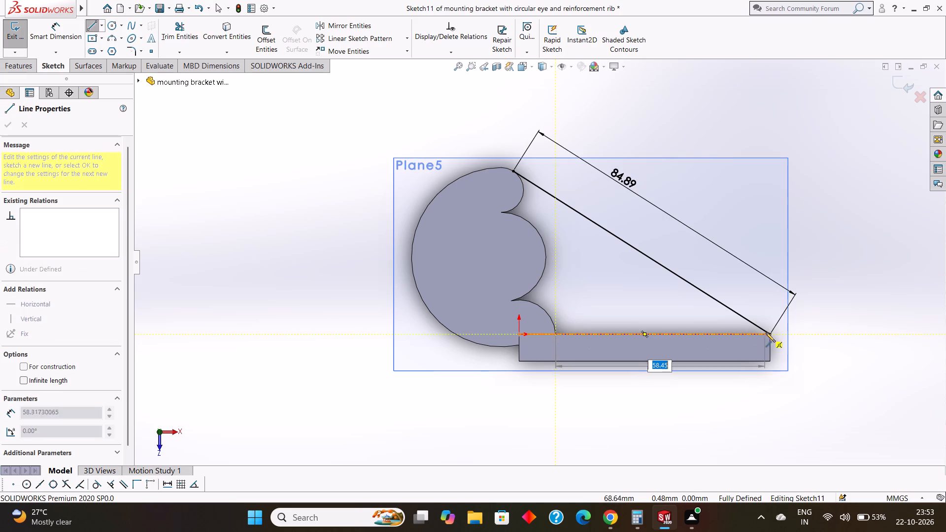
left_click(768, 334)
key("Escape")
key("Escape")
key("Escape")
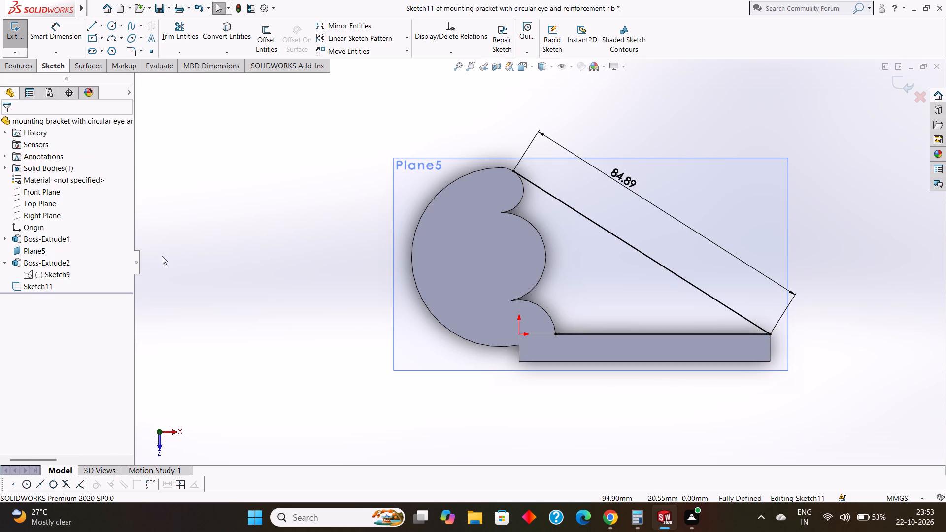
Sketch a three-point arc over the eye's small upper arc, from the sloped line's upper end to the first notch.
left_click(113, 27)
key("Escape")
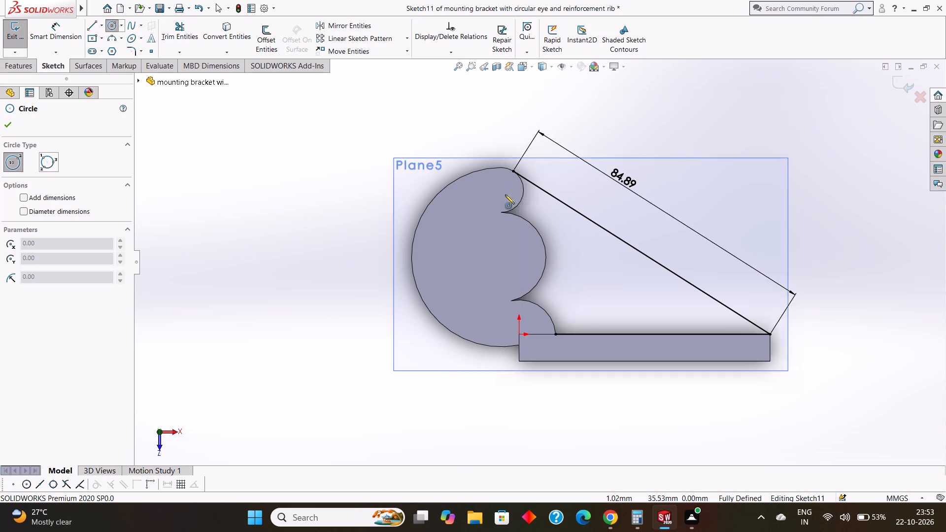
left_click(115, 35)
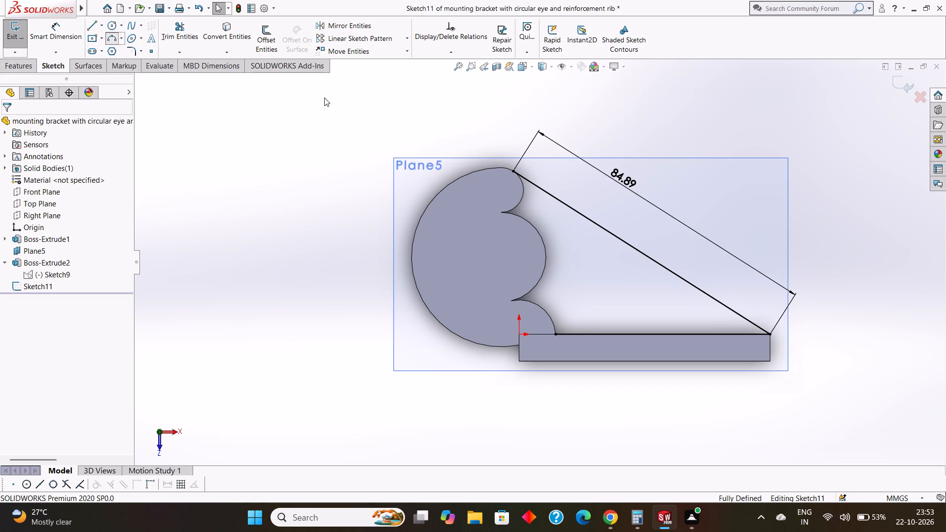
left_click(515, 172)
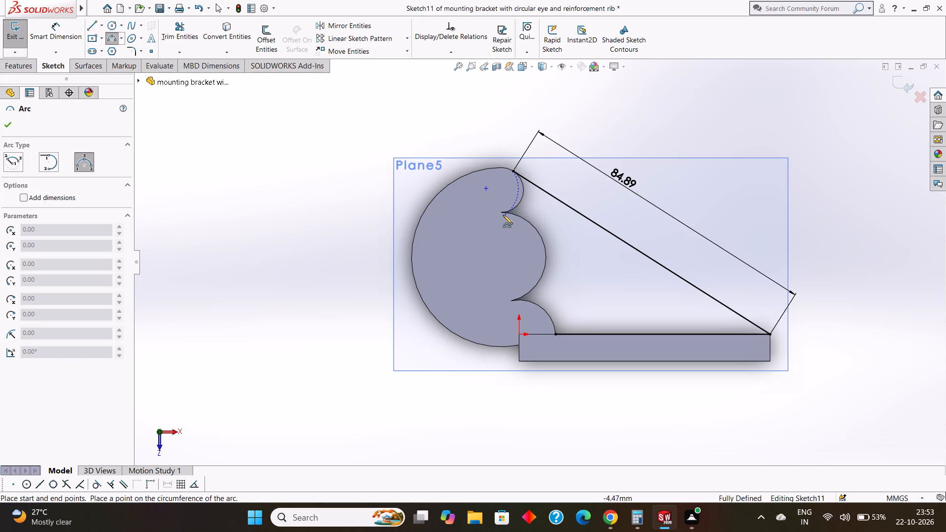
left_click(502, 214)
left_click(518, 206)
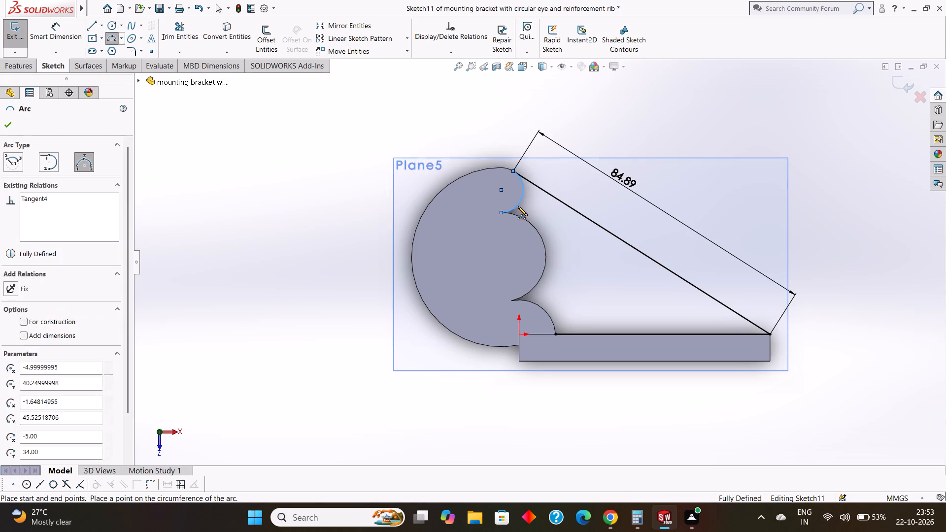
key("Escape")
key("Escape")
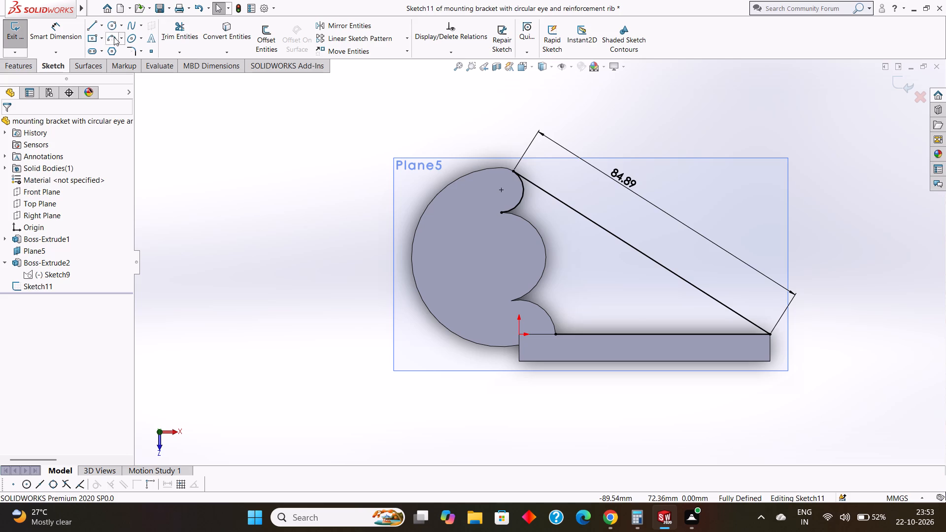
Sketch a three-point arc of 12.5 mm radius over the eye's middle arc, joining its upper and lower notches.
left_click(114, 37)
left_click(500, 212)
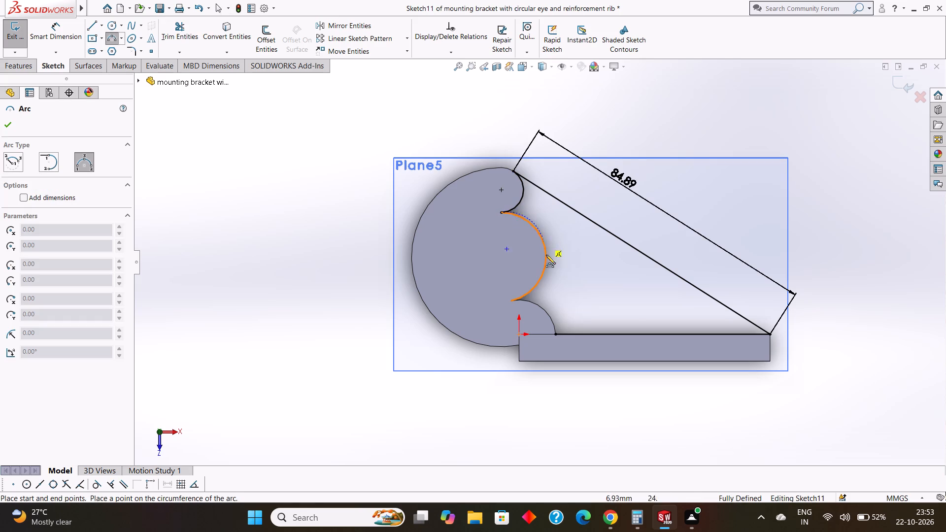
left_click(511, 300)
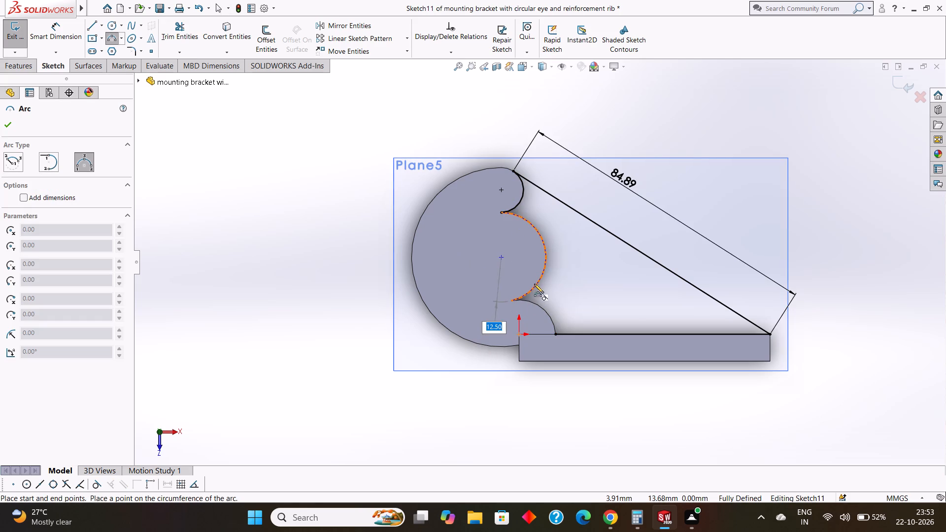
left_click(545, 260)
key("Escape")
key("Escape")
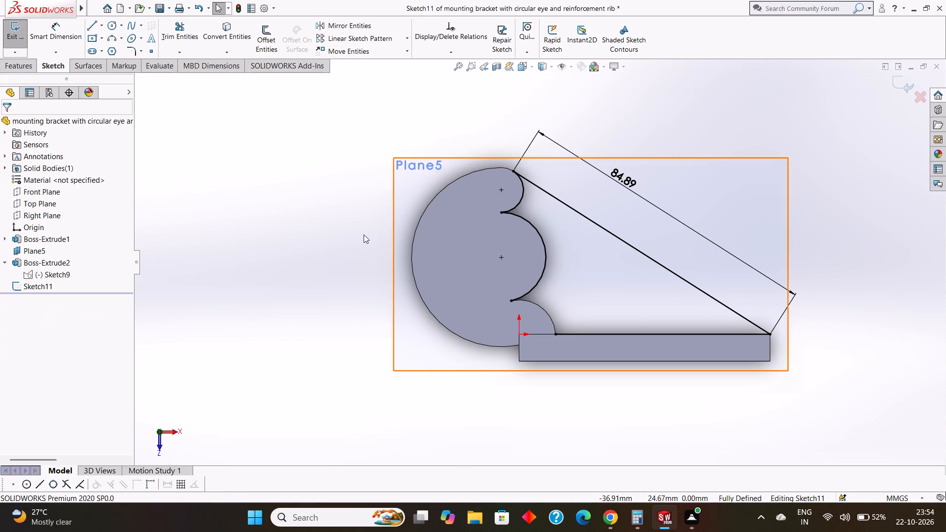
Close the rib profile with a three-point arc over the eye's lowest arc, from the lower notch to the horizontal line's start.
left_click(115, 35)
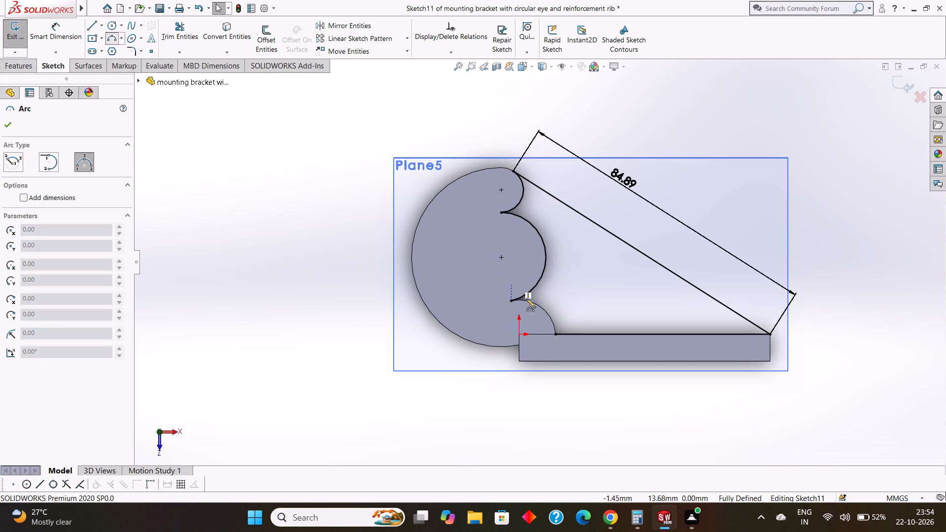
left_click(509, 301)
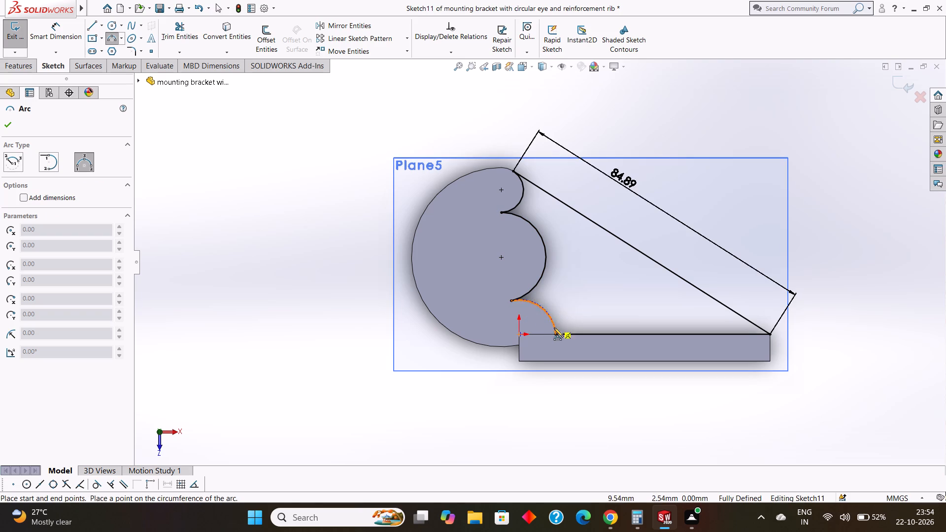
left_click(555, 335)
left_click(553, 320)
key("Escape")
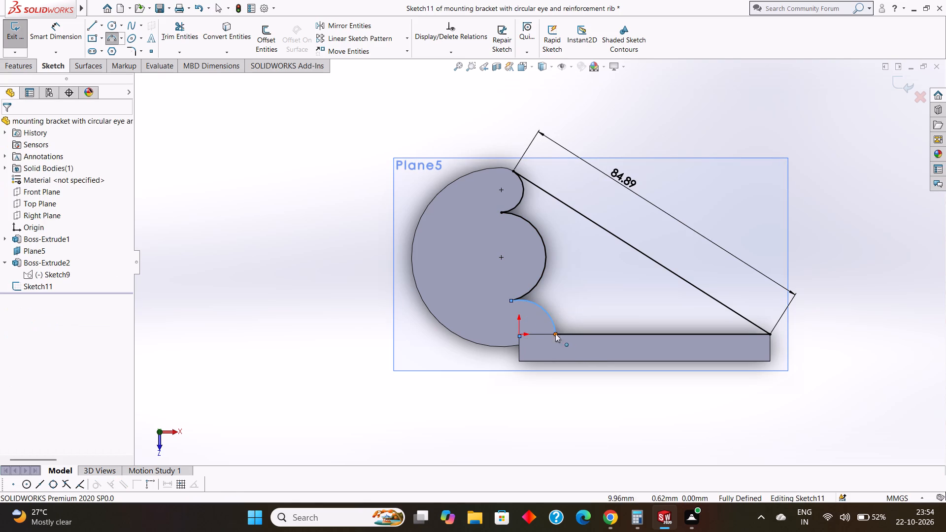
key("Escape")
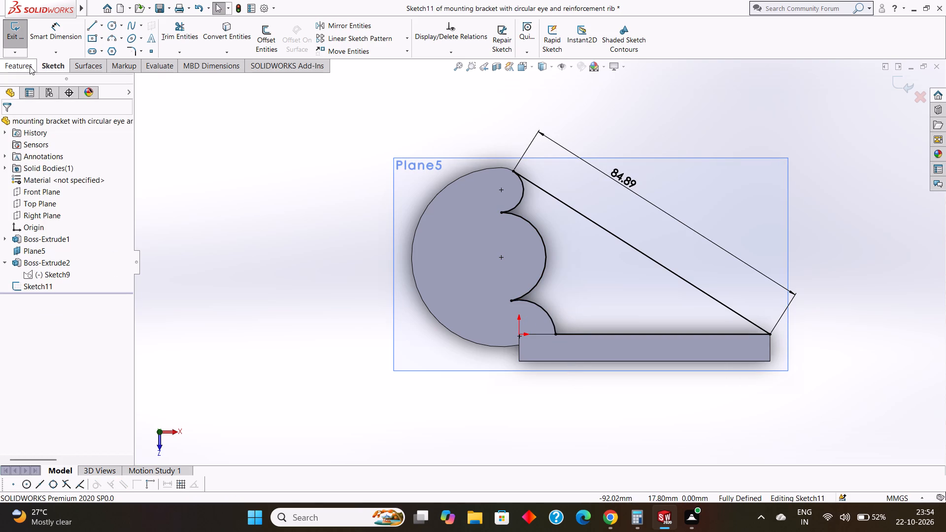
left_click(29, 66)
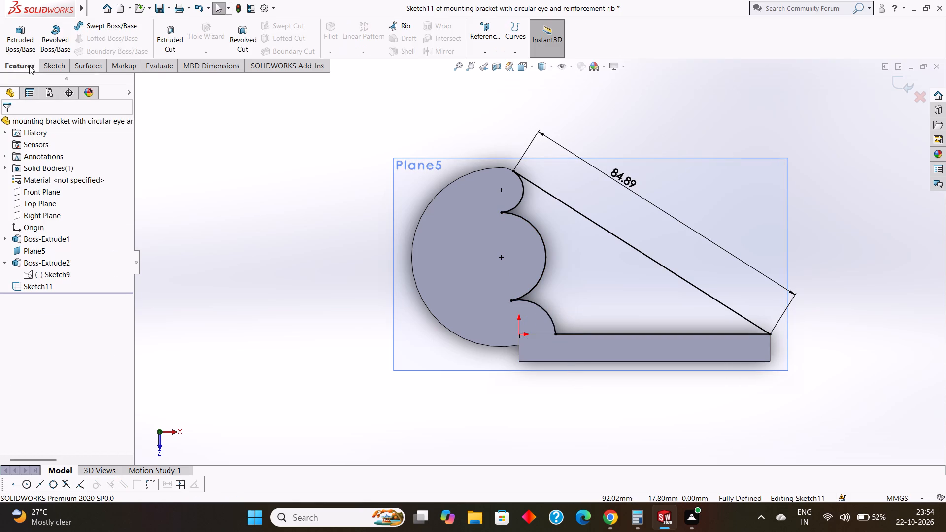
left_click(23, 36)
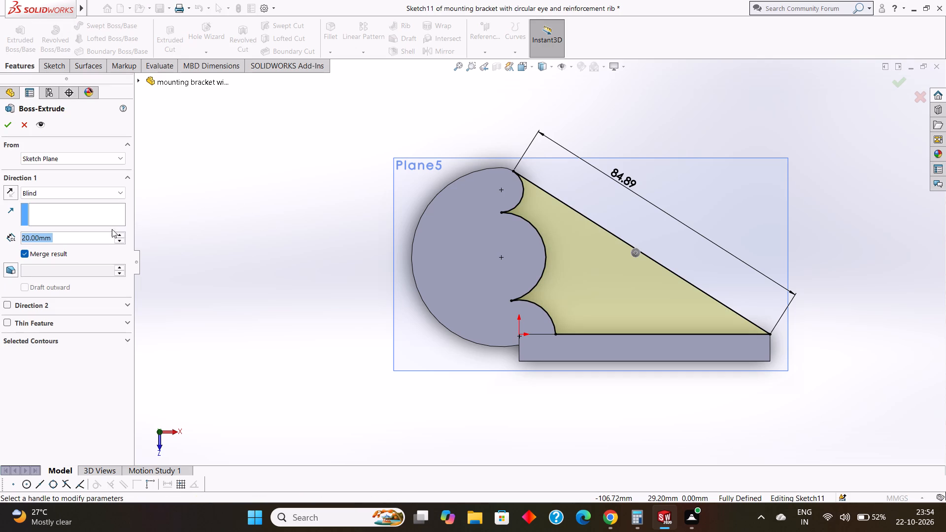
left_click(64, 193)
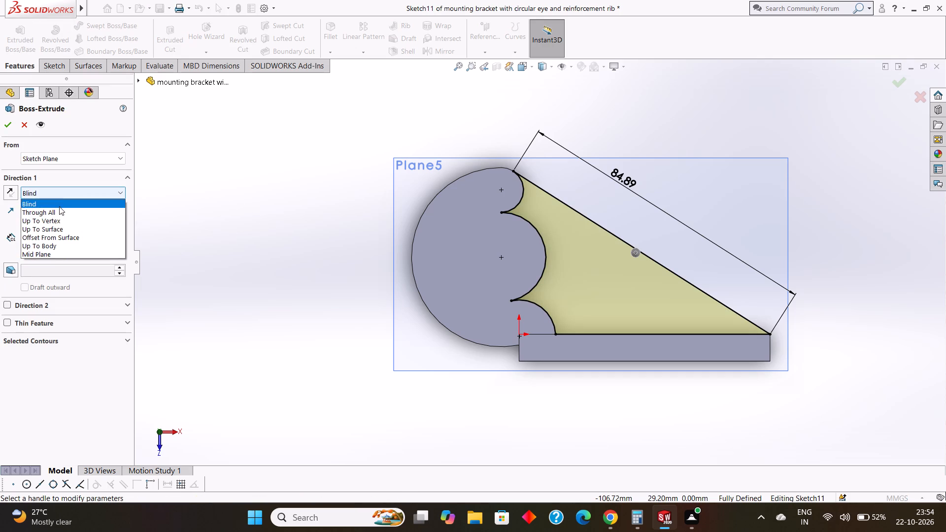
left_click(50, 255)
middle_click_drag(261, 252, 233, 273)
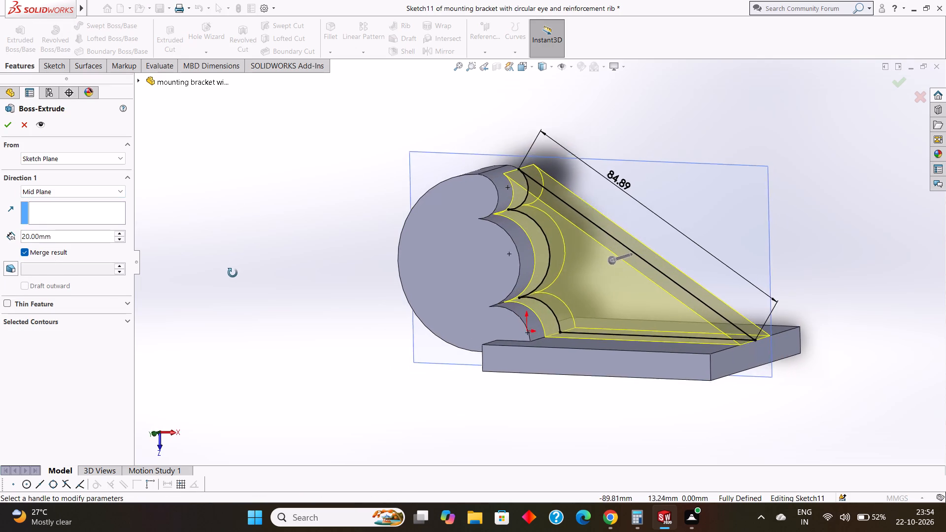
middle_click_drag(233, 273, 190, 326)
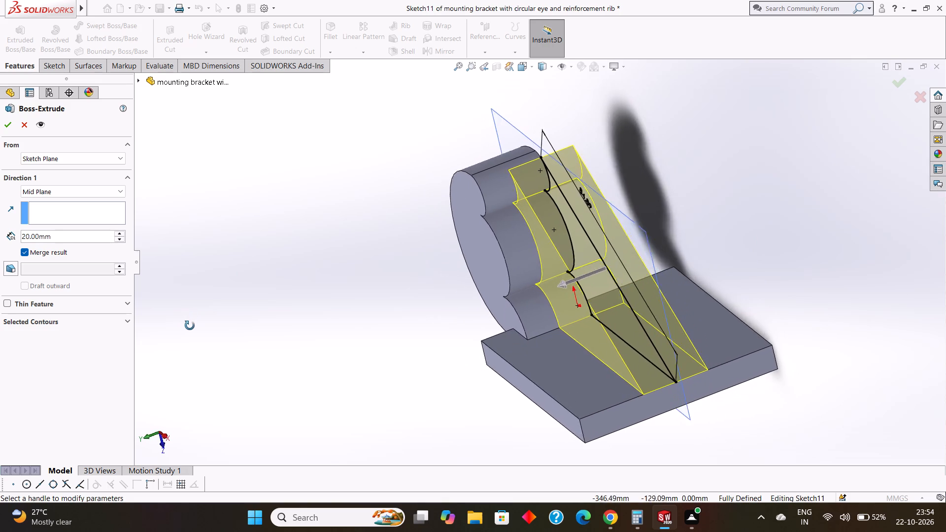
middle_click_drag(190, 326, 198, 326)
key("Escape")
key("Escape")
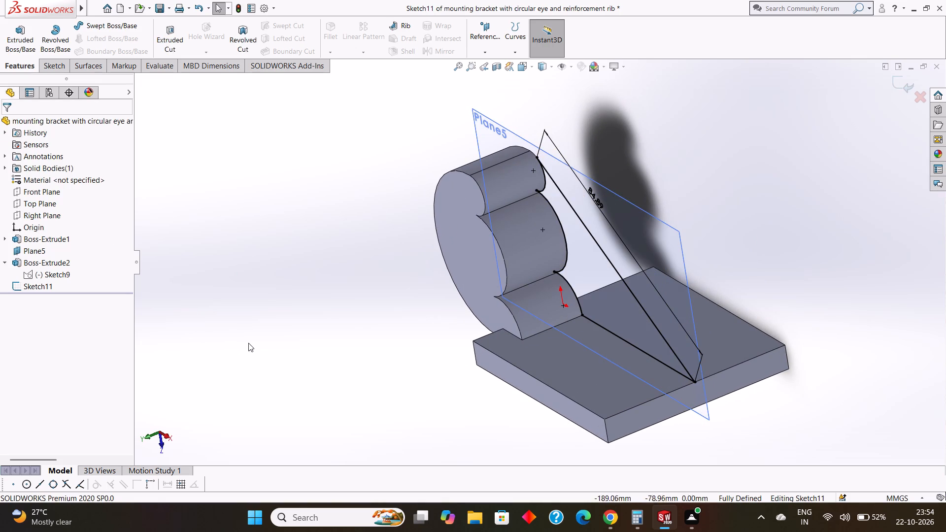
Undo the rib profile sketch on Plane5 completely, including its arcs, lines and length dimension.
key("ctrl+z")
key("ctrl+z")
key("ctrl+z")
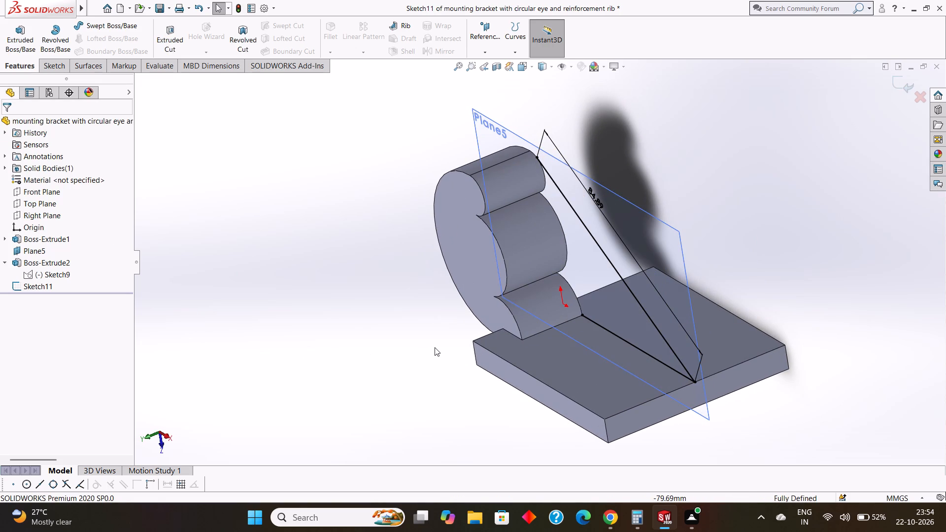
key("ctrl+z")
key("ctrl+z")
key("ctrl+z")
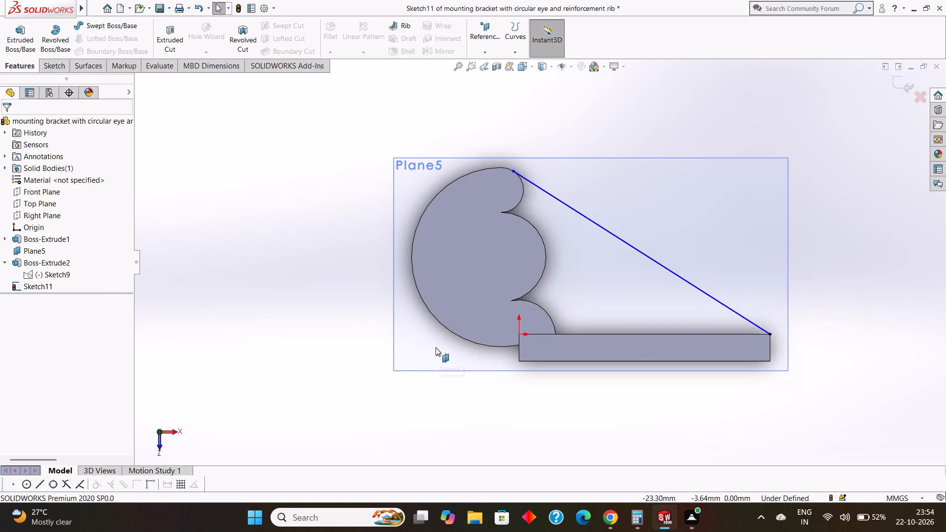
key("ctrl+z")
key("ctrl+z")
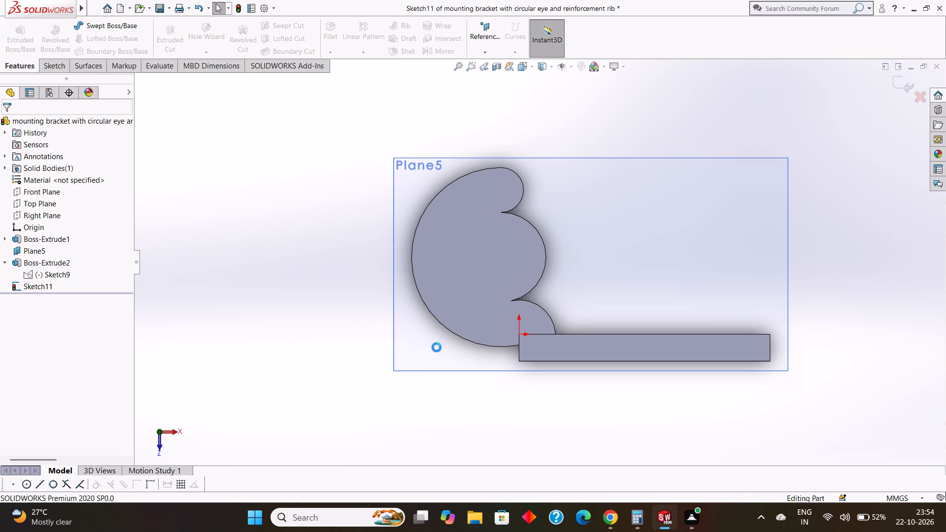
Edit the eye's extrusion, Boss-Extrude2, so that its end condition is Mid Plane.
left_click(33, 260)
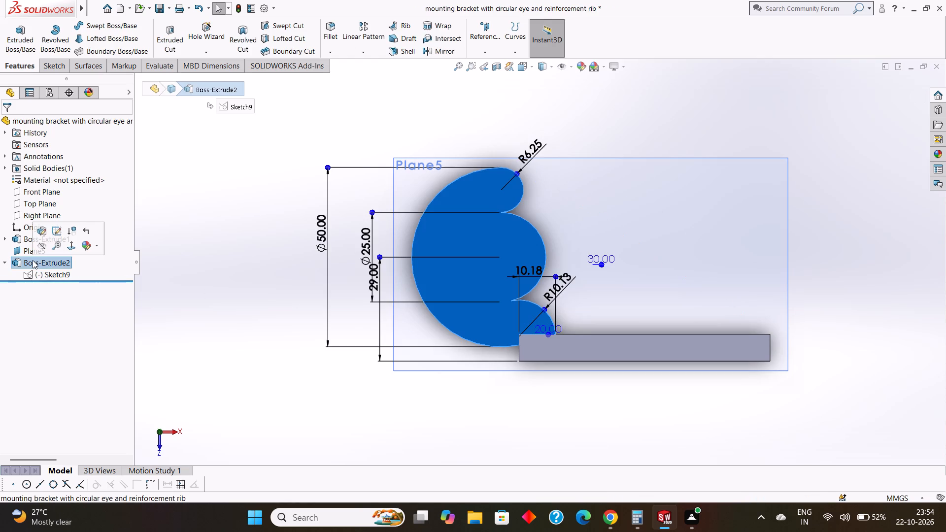
left_click(42, 233)
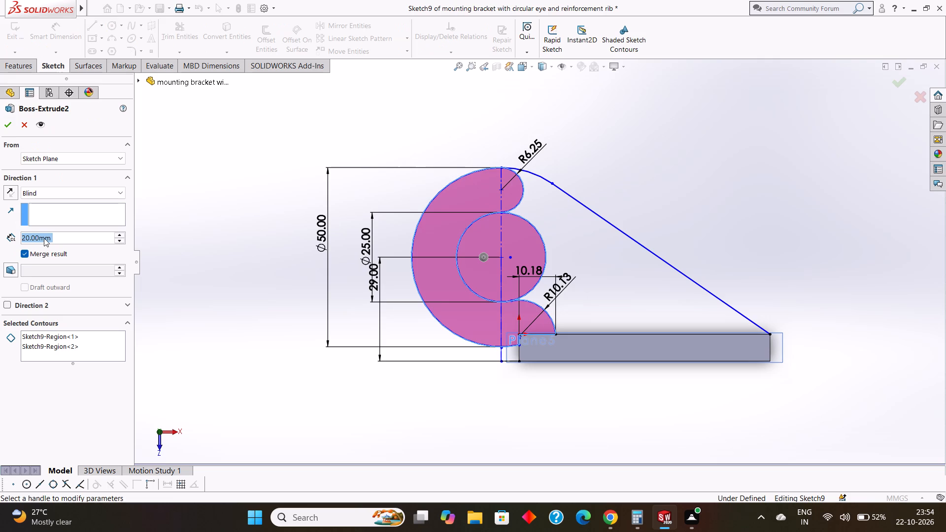
left_click(56, 192)
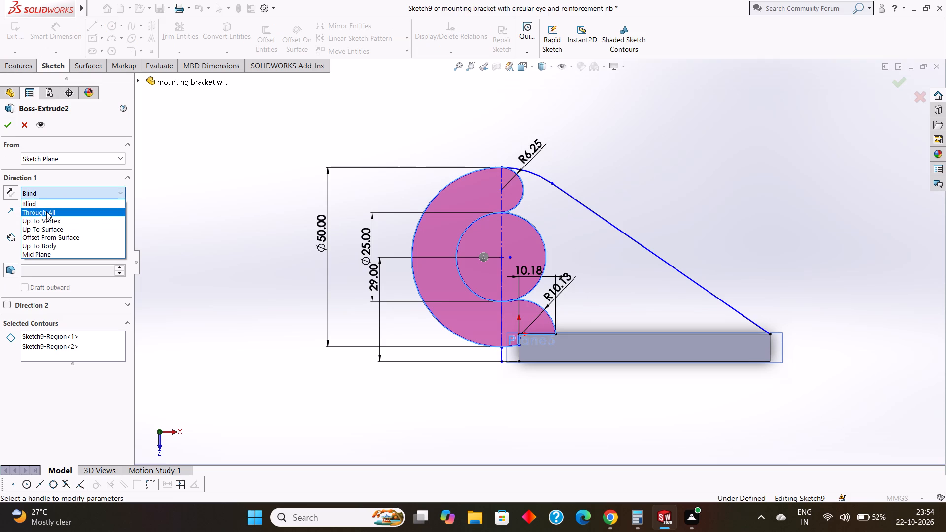
left_click(45, 255)
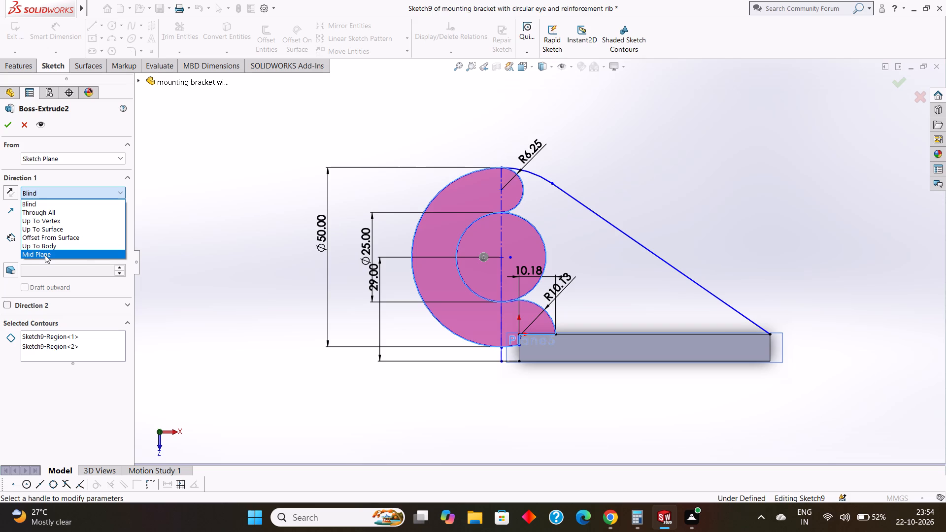
left_click(8, 133)
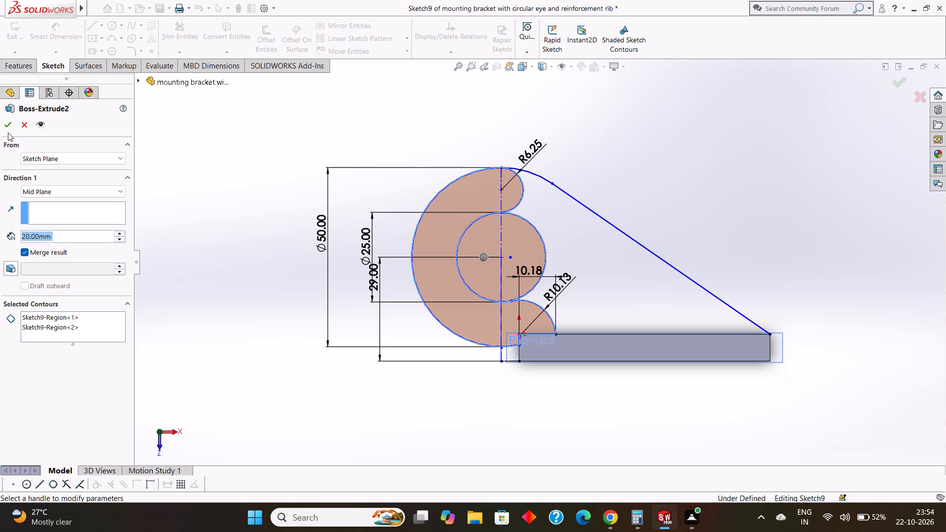
left_click(9, 130)
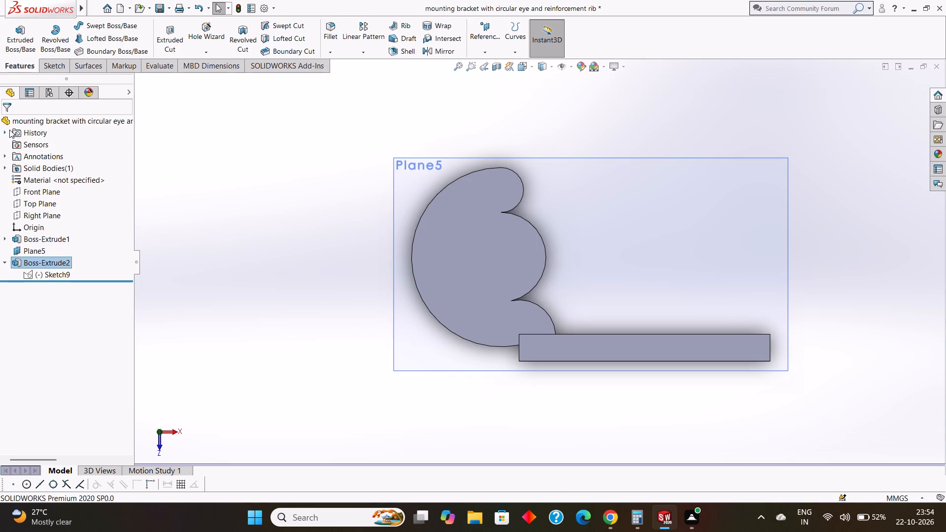
Start a sketch on Plane5 and draw a sloped line about 85 mm long from the plate's far upper corner to the eye's small upper arc.
left_click(542, 191)
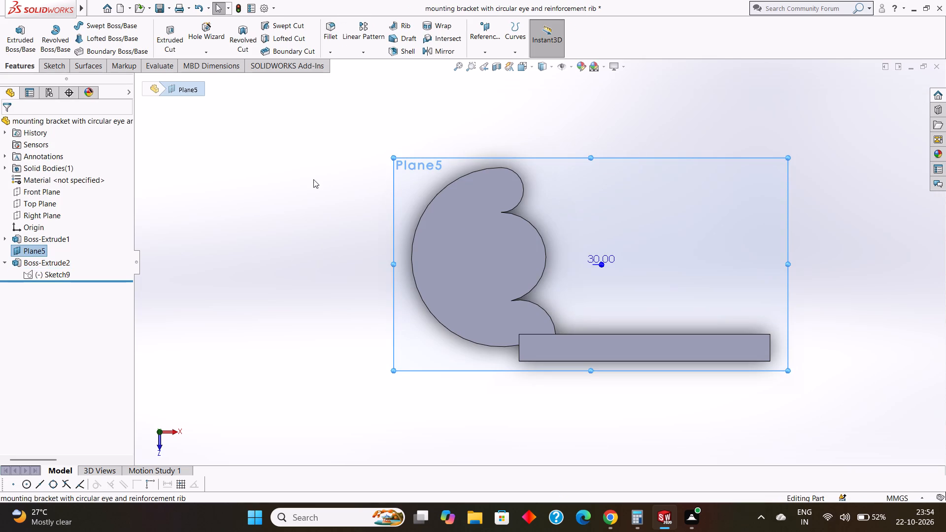
left_click(298, 176)
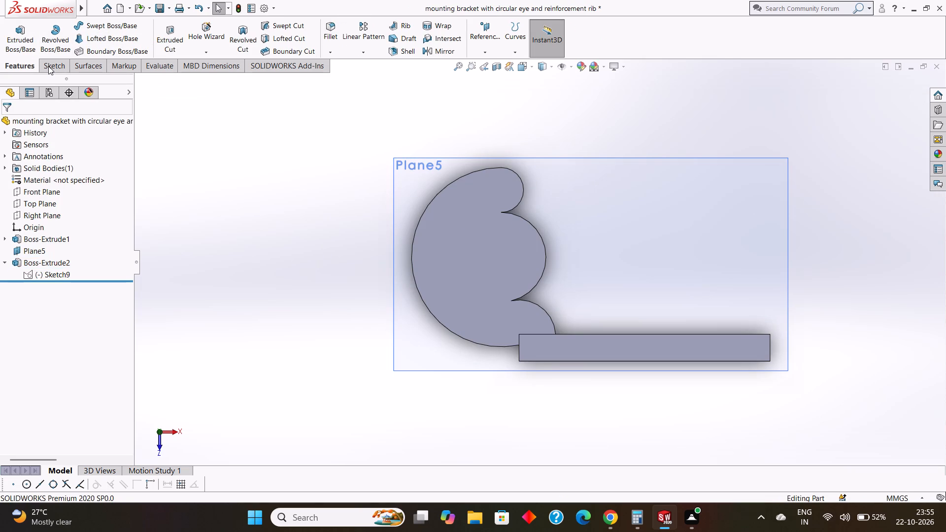
right_click(647, 177)
left_click(670, 159)
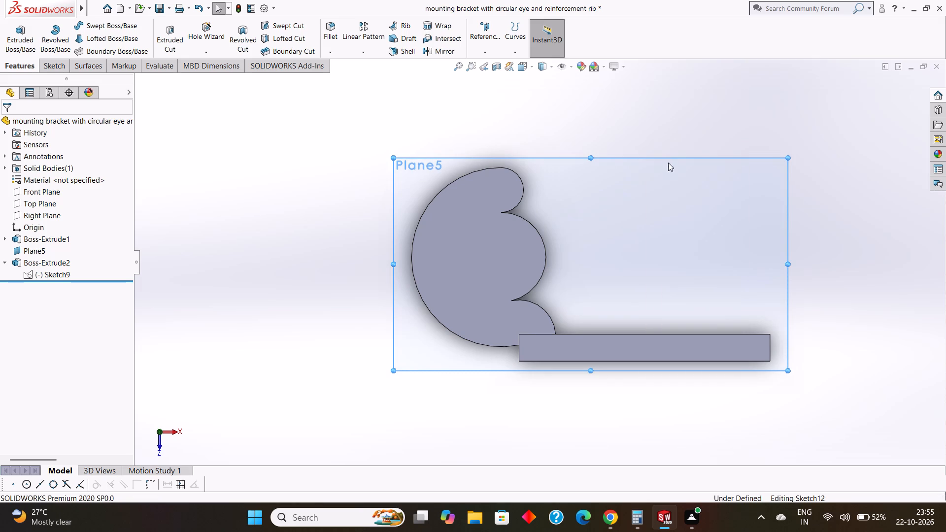
left_click(91, 33)
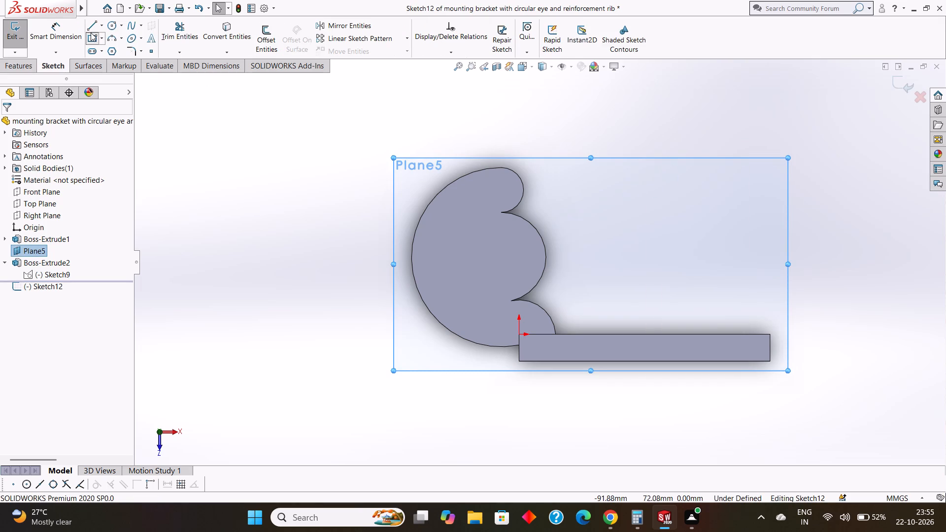
left_click(91, 27)
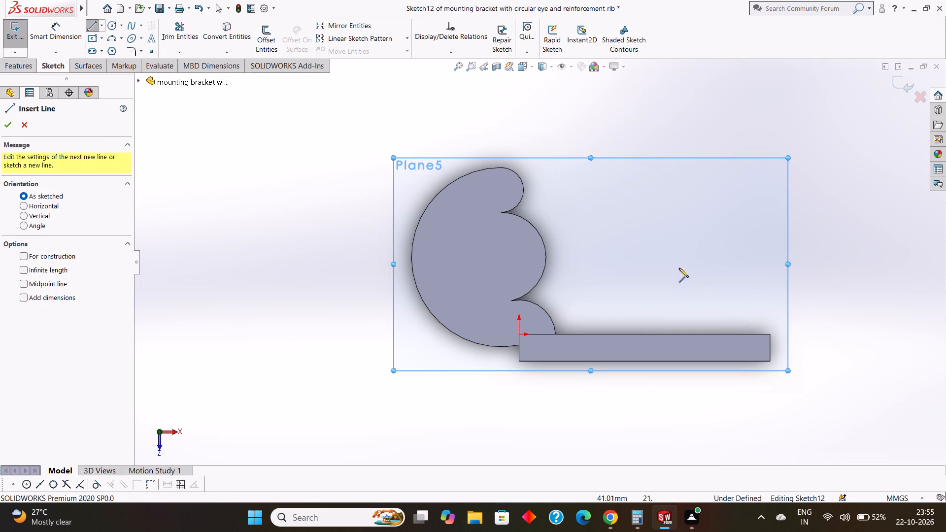
left_click(769, 335)
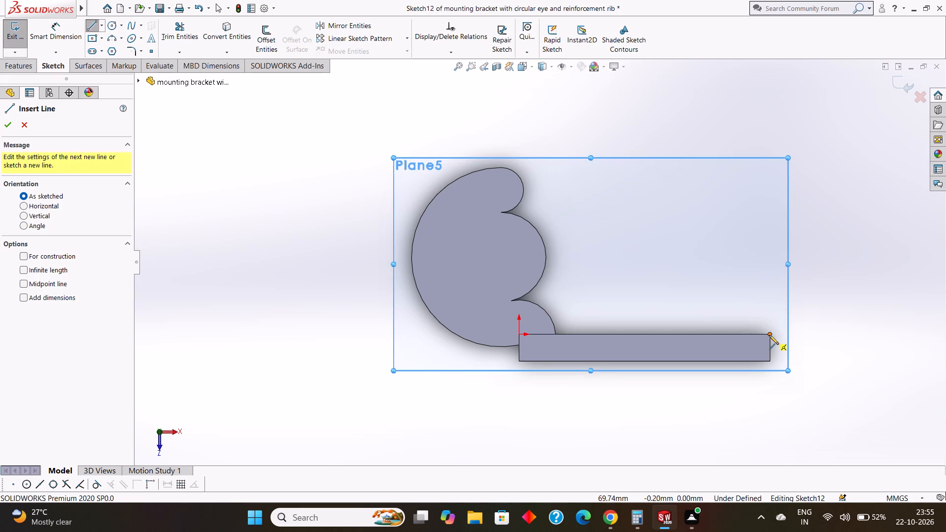
left_click(515, 171)
key("Escape")
key("Escape")
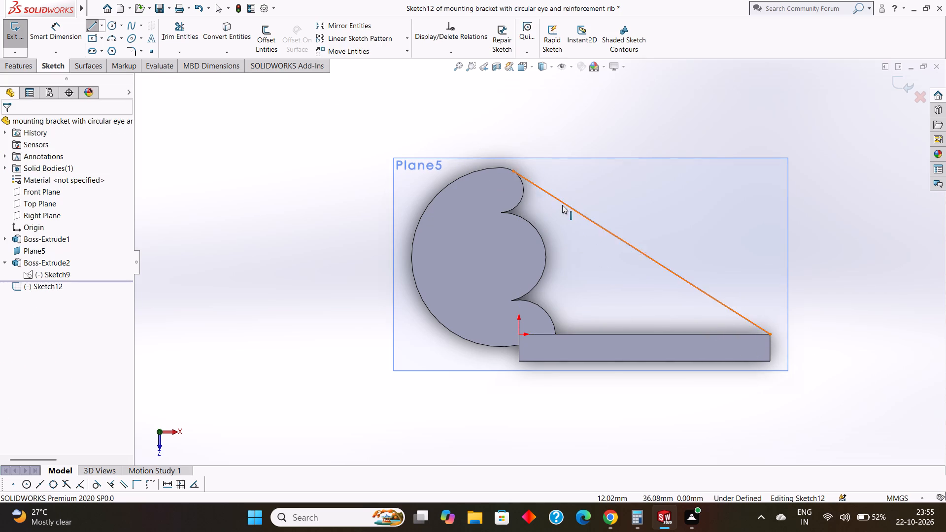
key("Escape")
Make the sloped line tangent to the edge of the eye's small upper arc.
left_click(596, 225)
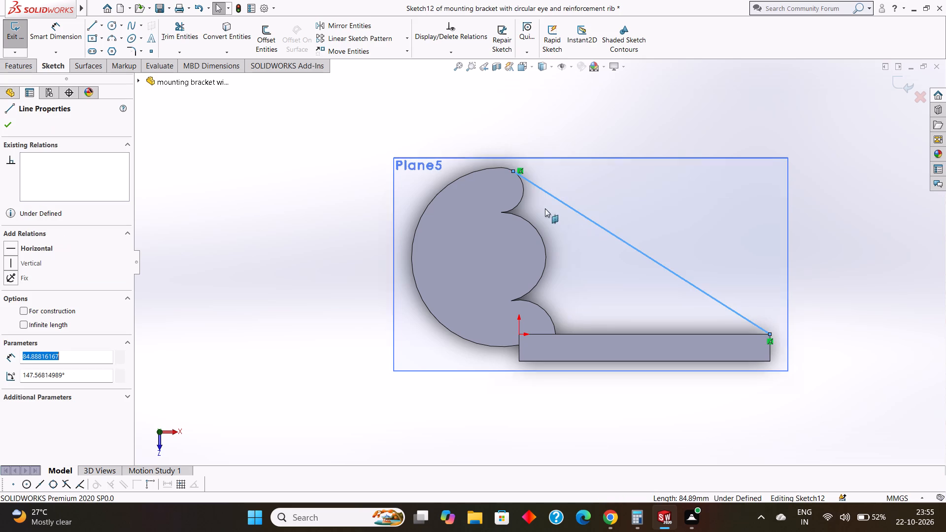
left_click(524, 187, "ctrl")
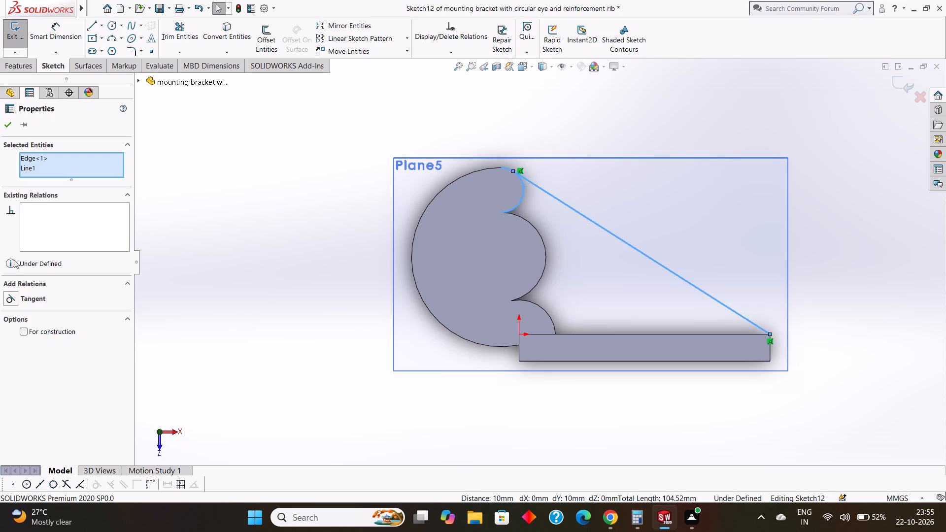
left_click(31, 293)
left_click(9, 128)
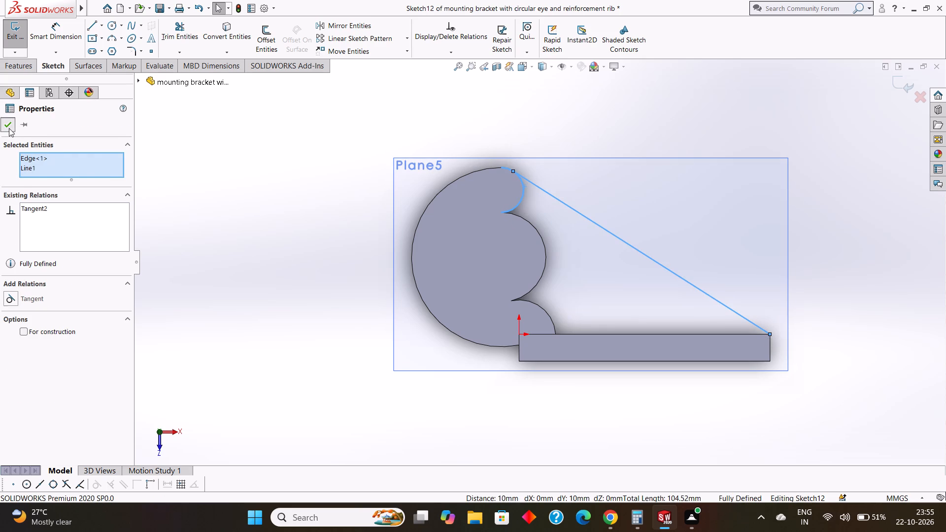
Trace the eye's upper, middle and lowest arcs with connected three-point arcs, from the sloped line's upper end to the plate's upper edge.
left_click(110, 36)
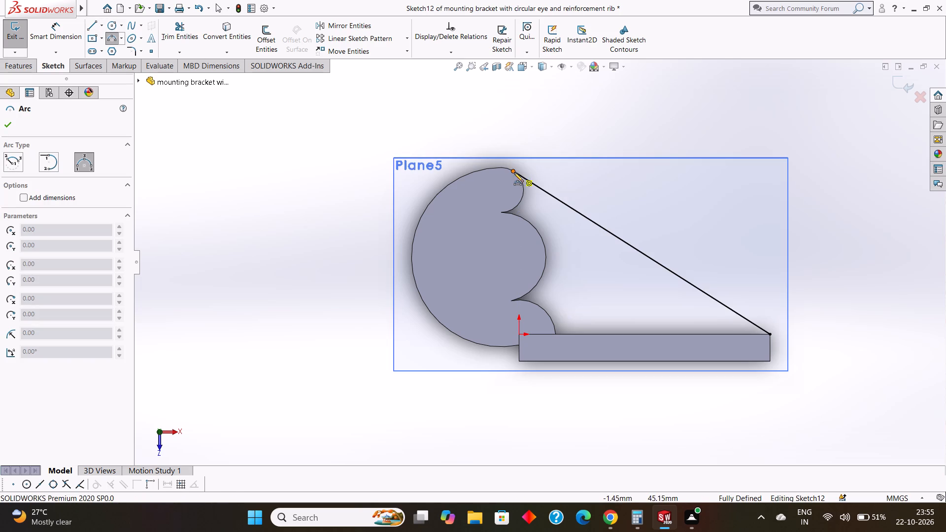
left_click(512, 171)
left_click(502, 211)
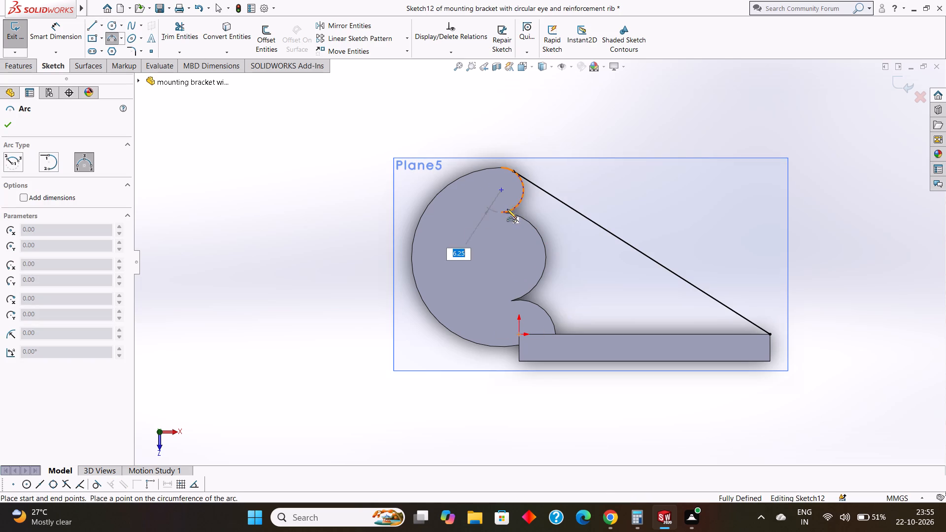
left_click(519, 203)
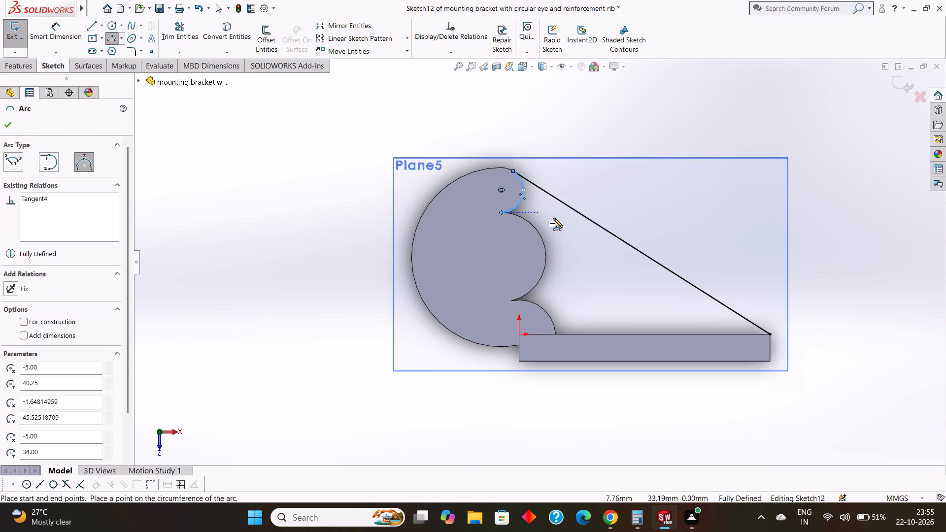
left_click(502, 212)
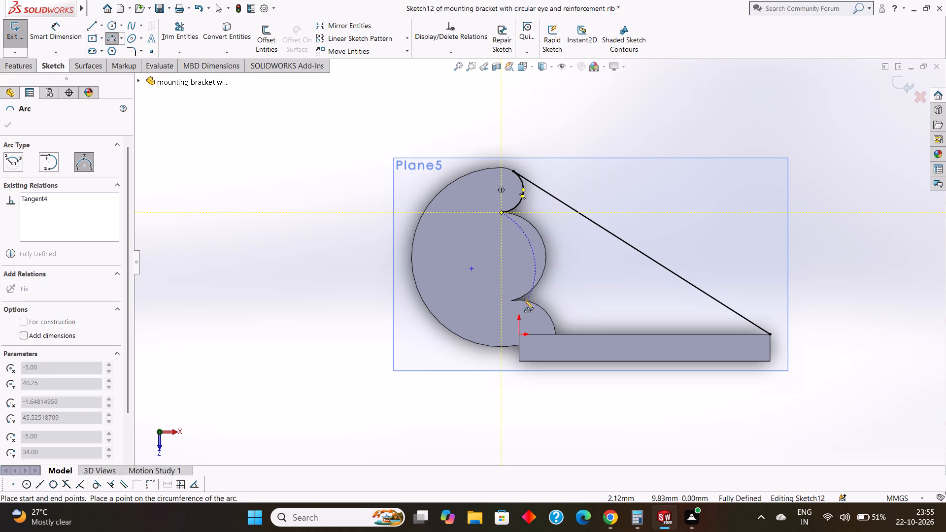
left_click(512, 301)
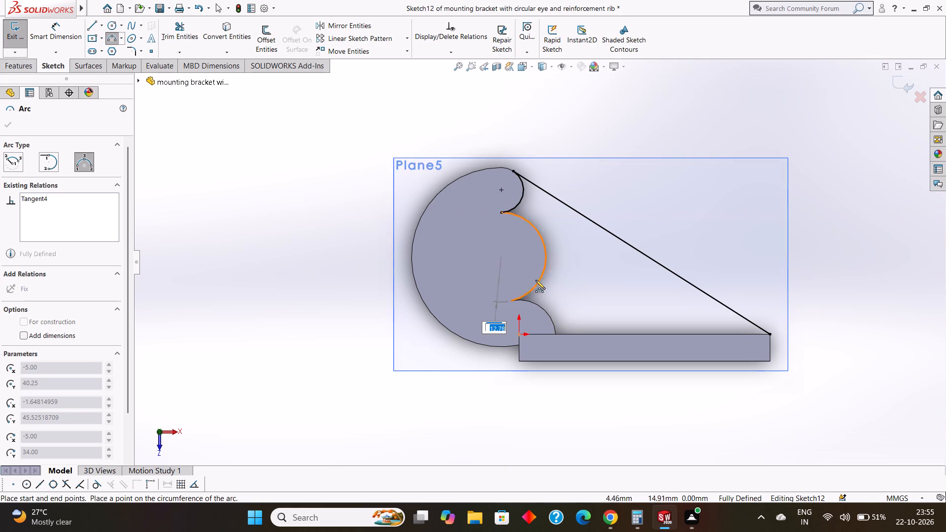
left_click(544, 271)
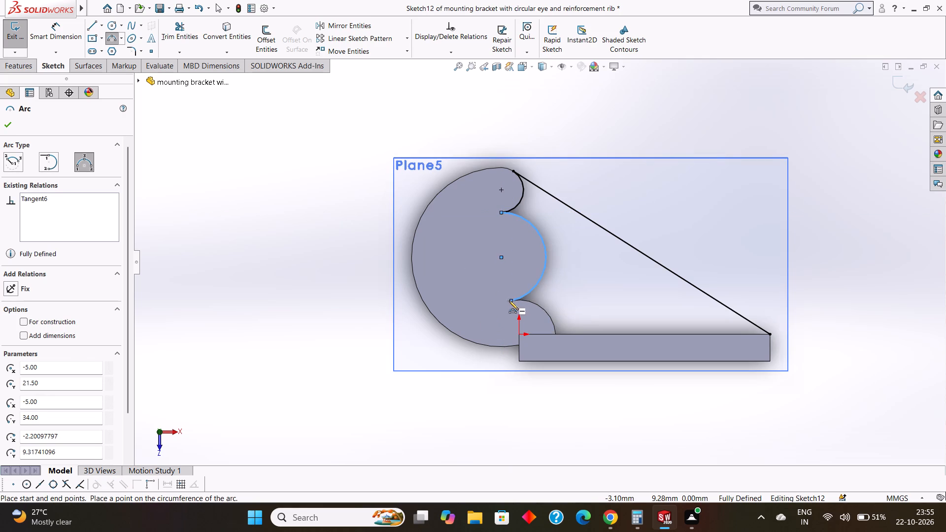
left_click(510, 300)
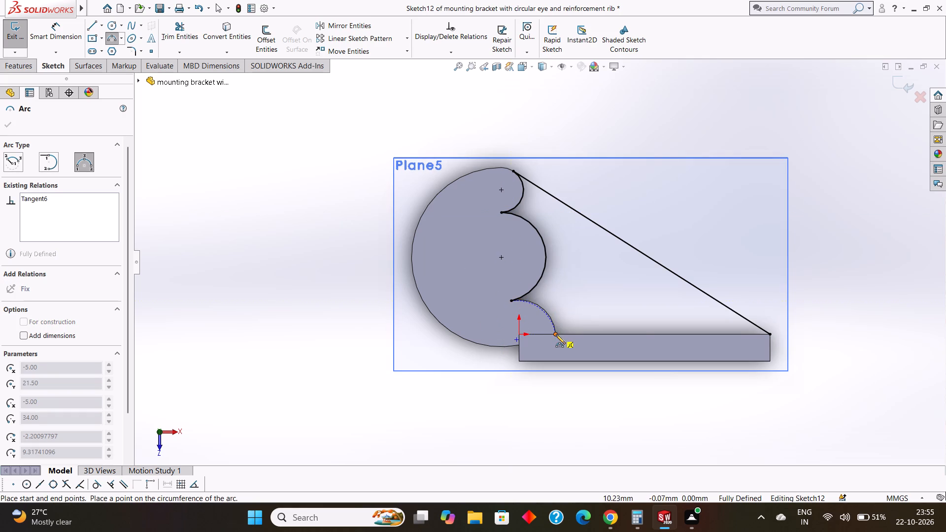
left_click(556, 334)
left_click(554, 329)
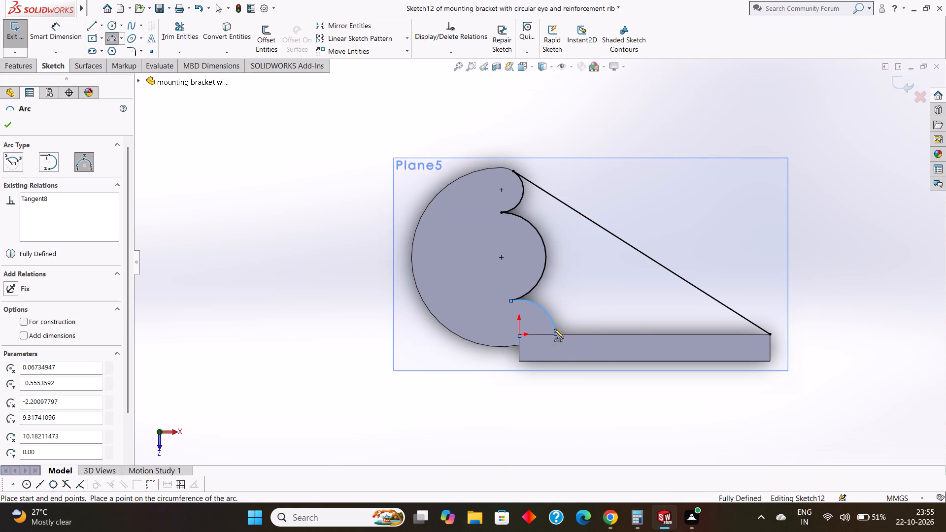
key("Escape")
key("Escape")
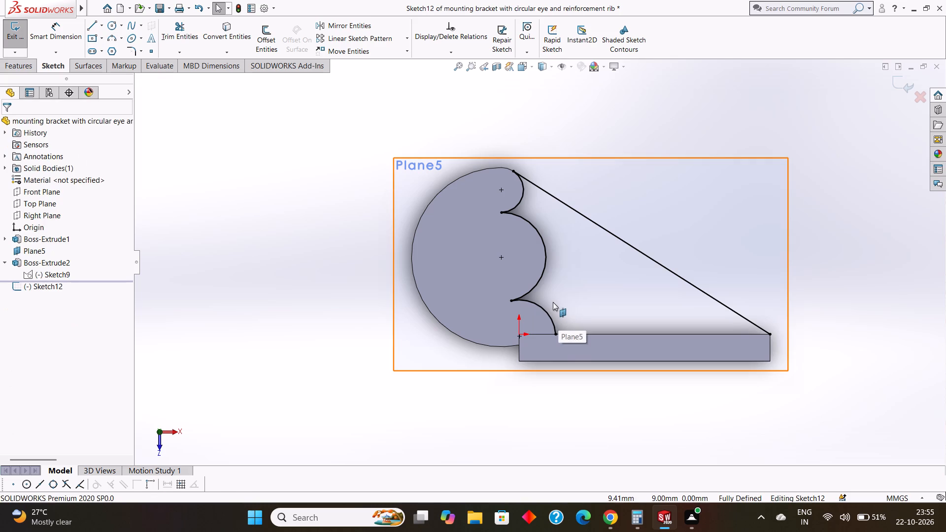
scroll(553, 302, "up", 1)
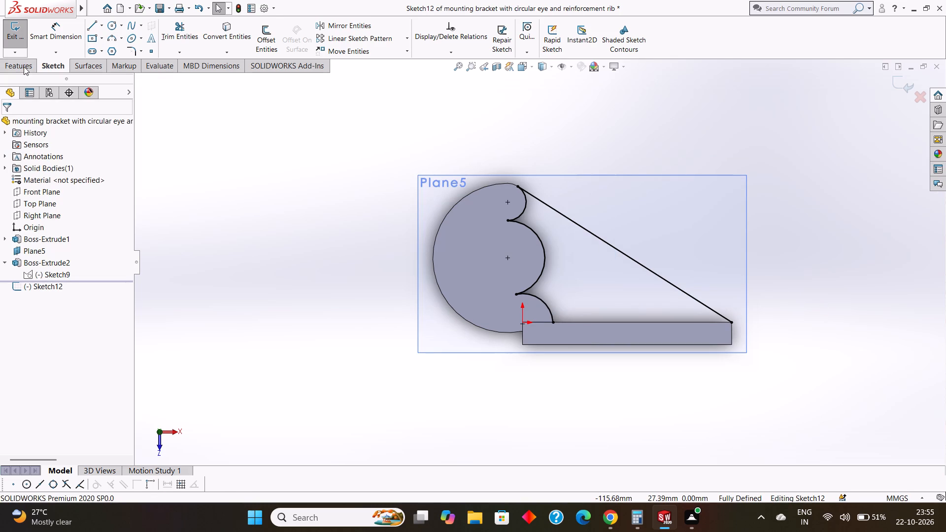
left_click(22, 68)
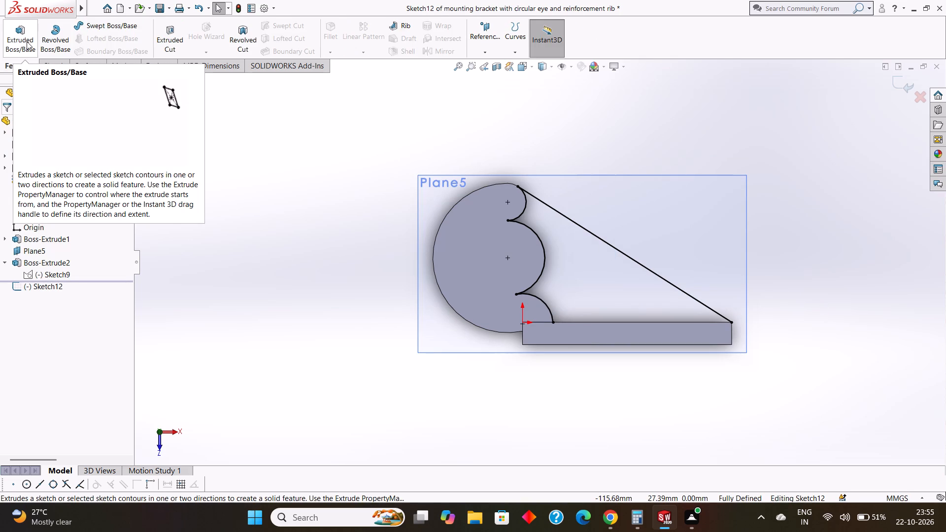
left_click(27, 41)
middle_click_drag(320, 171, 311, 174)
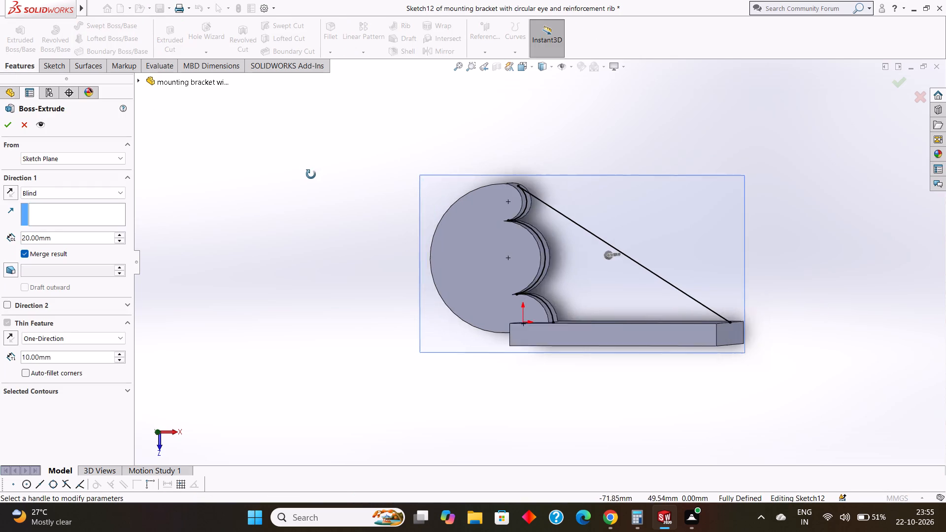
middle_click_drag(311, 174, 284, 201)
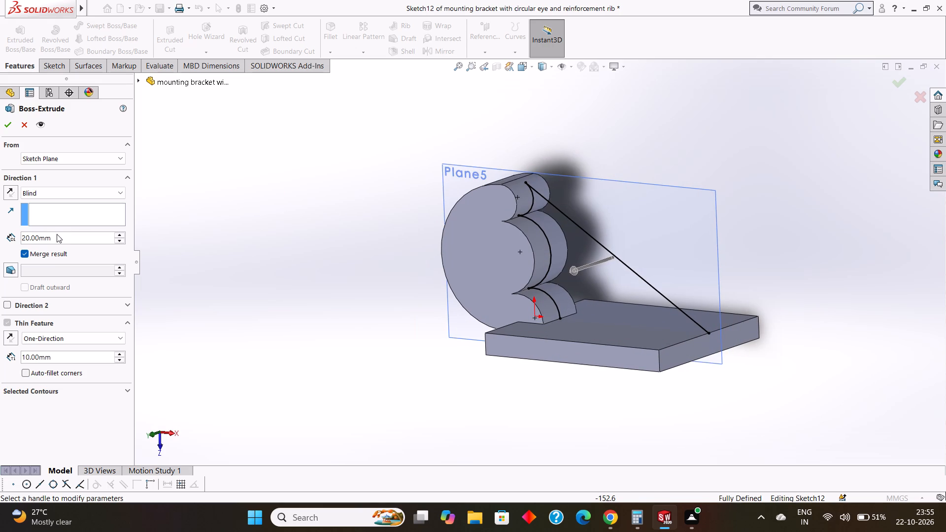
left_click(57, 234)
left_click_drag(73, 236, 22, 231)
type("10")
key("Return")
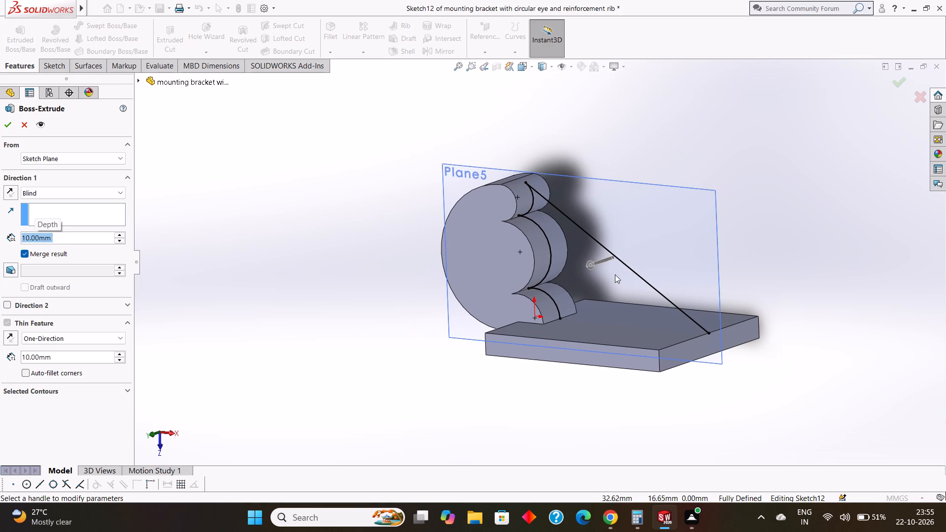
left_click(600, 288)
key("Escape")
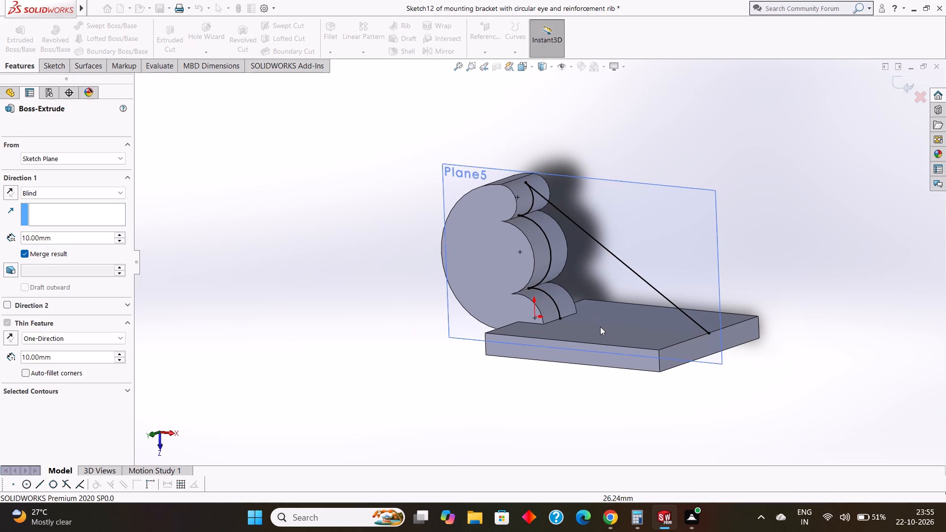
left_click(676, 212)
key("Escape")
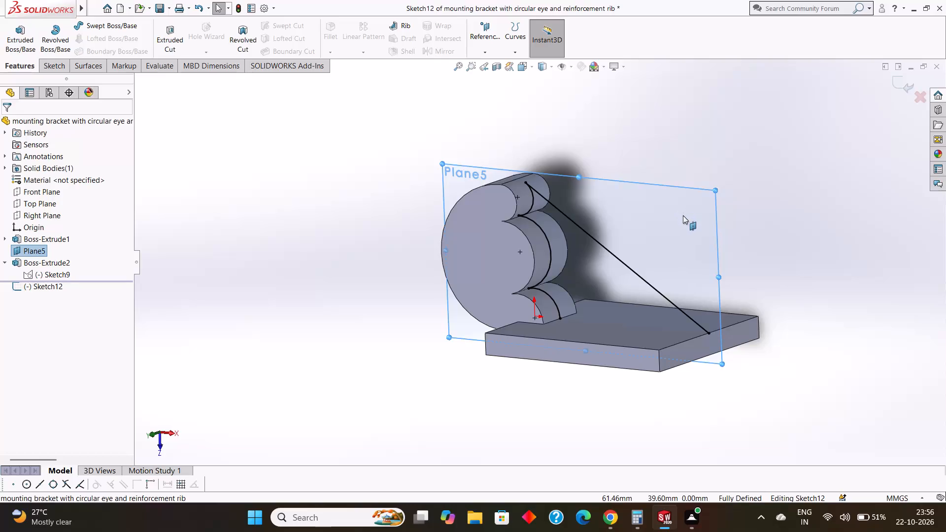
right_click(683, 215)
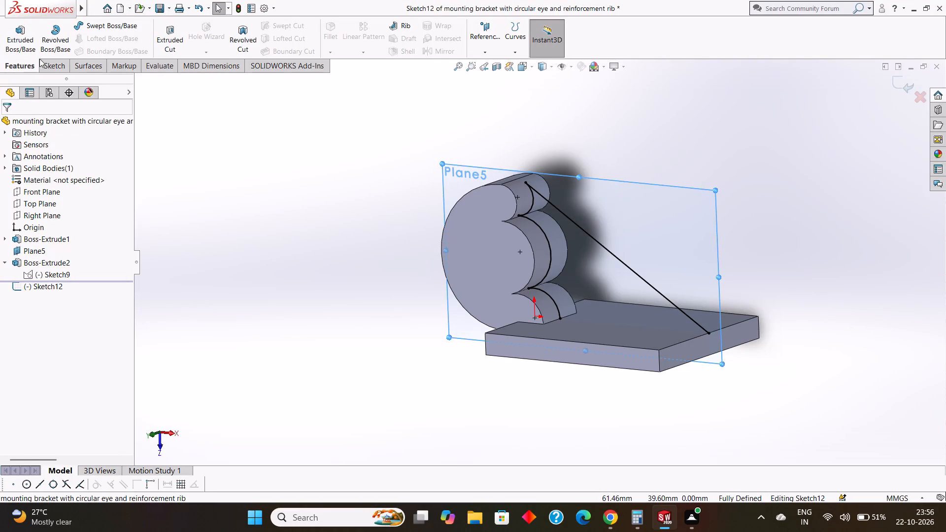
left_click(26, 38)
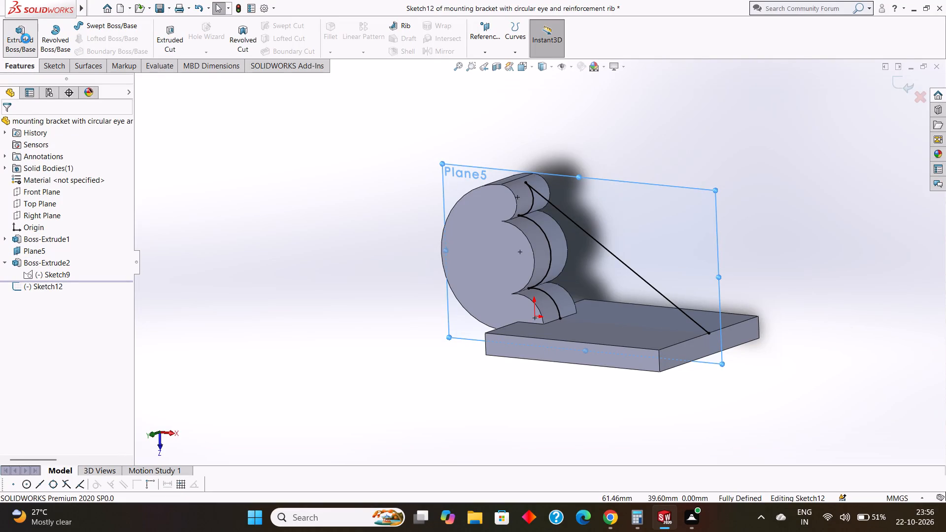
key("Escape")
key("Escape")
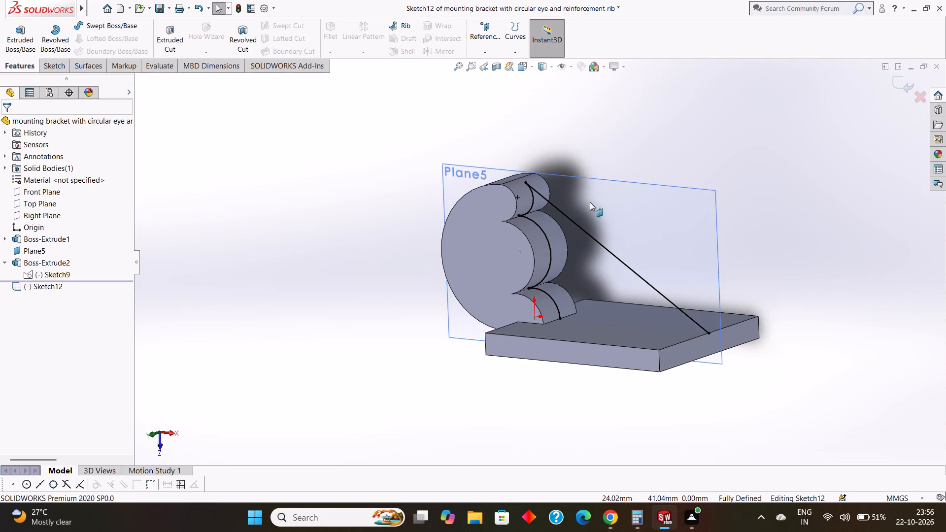
Close the rib profile with a horizontal line about 60 mm long from the lowest arc's end along the plate's upper edge to its far corner.
left_click(59, 64)
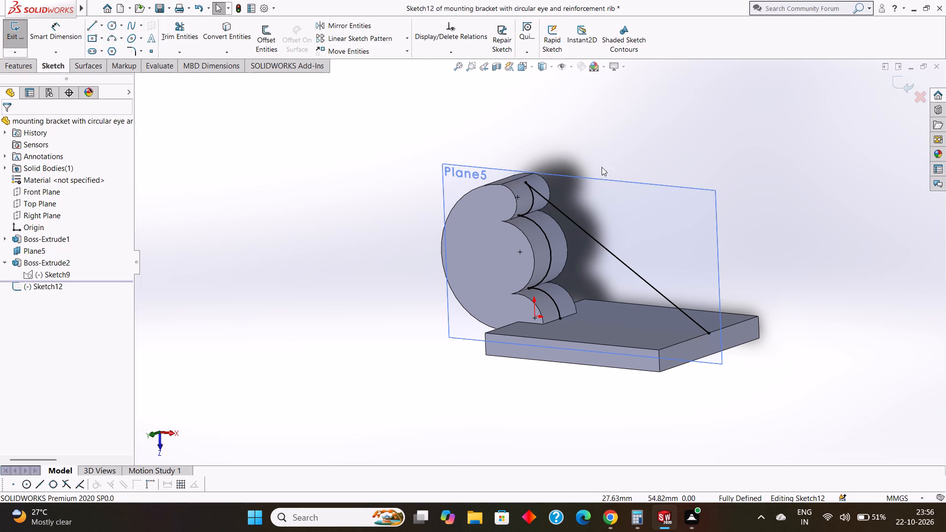
left_click(654, 224)
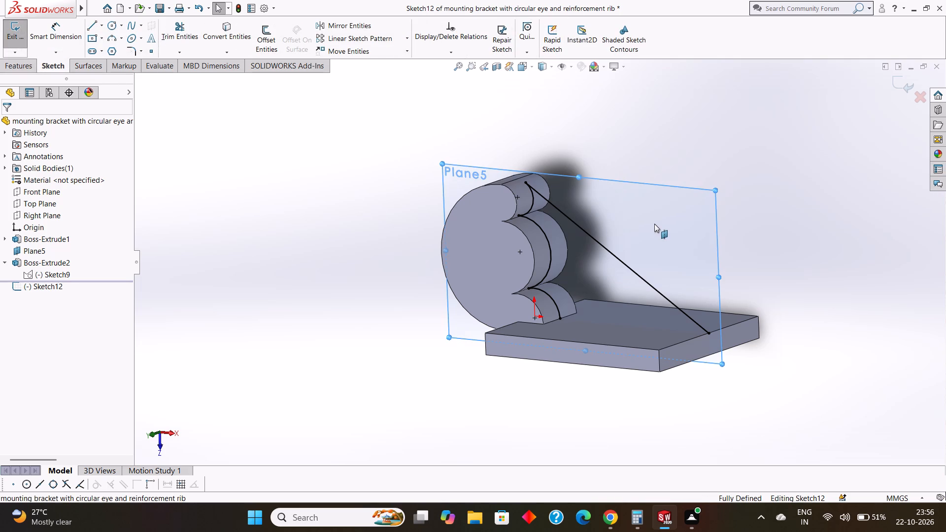
key("ctrl+8")
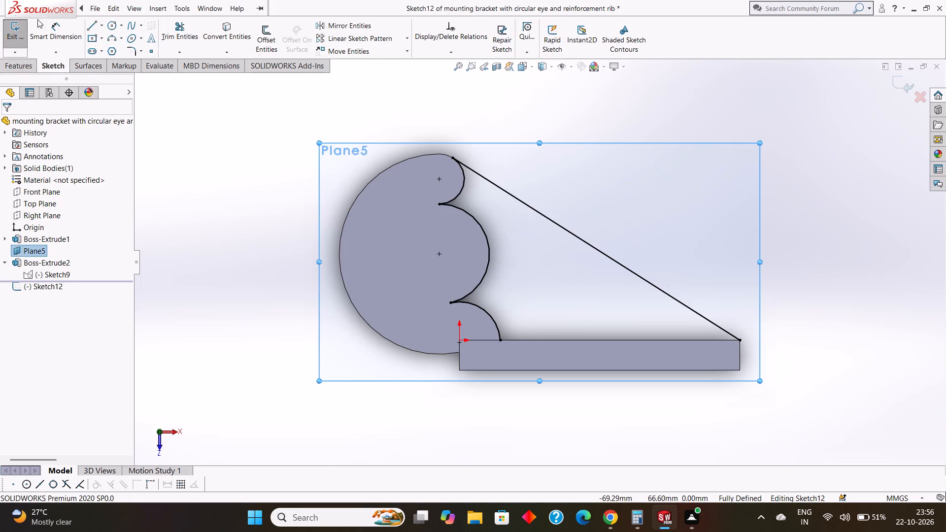
left_click(88, 27)
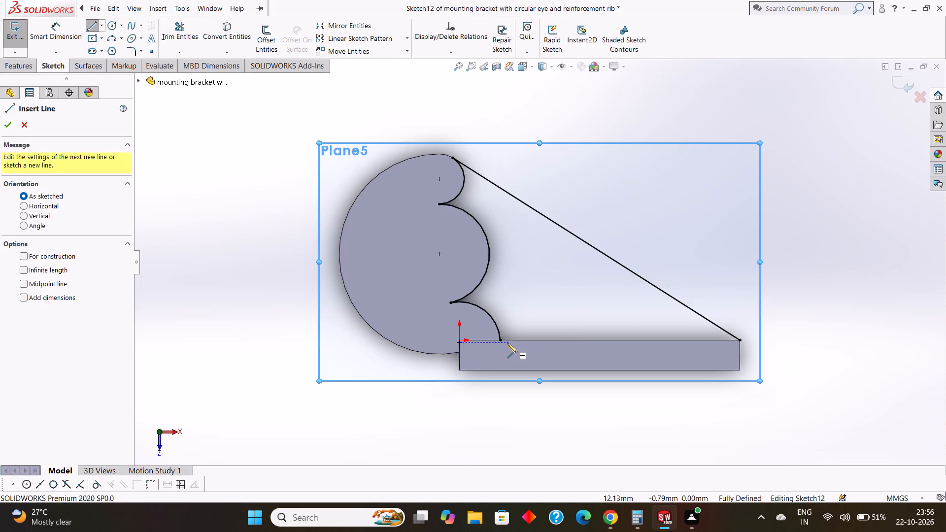
left_click(502, 340)
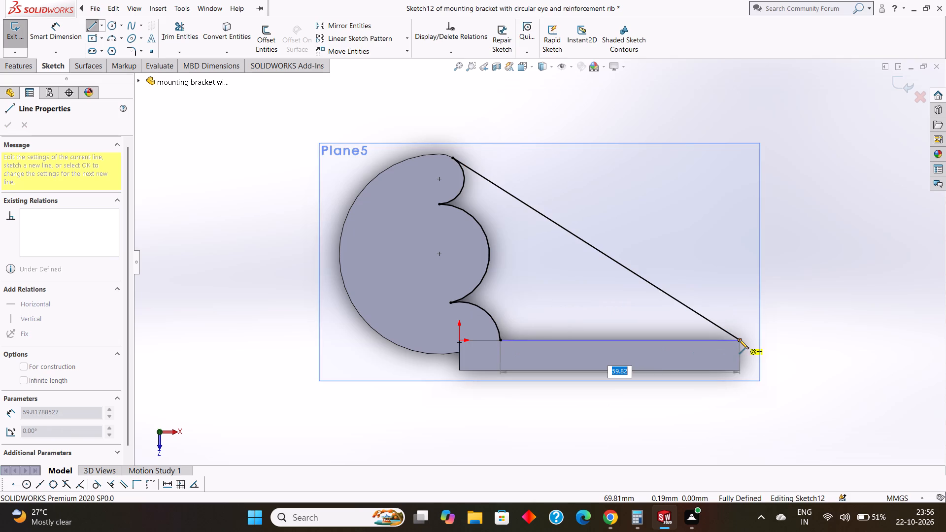
left_click(739, 339)
key("Escape")
key("Escape")
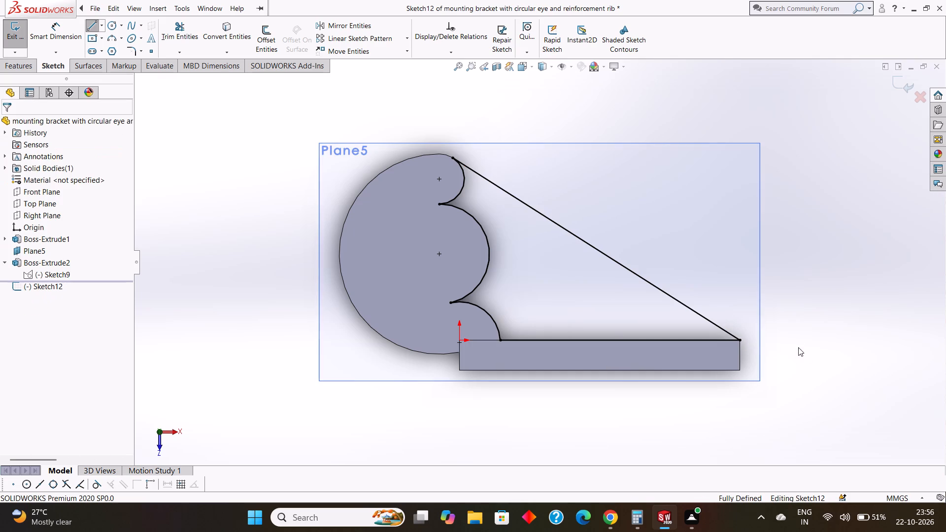
key("Escape")
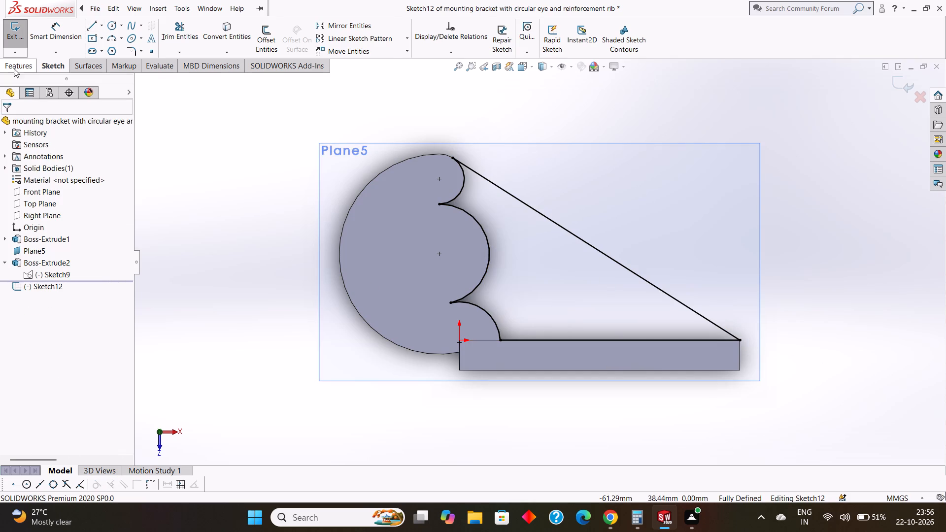
Extrude the closed rib profile 10 mm with a Mid Plane end condition, merged with the eye and plate.
left_click(14, 66)
left_click(18, 42)
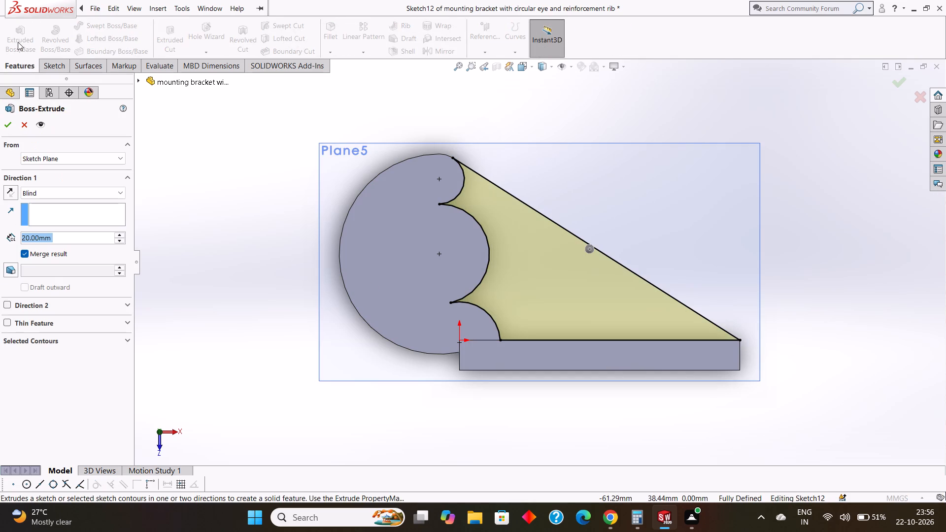
middle_click_drag(804, 201, 791, 220)
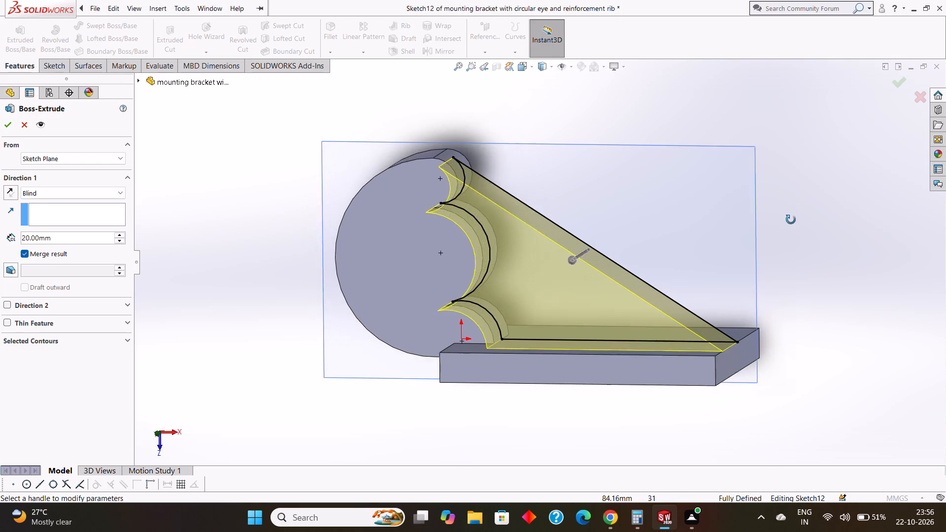
middle_click_drag(791, 220, 782, 227)
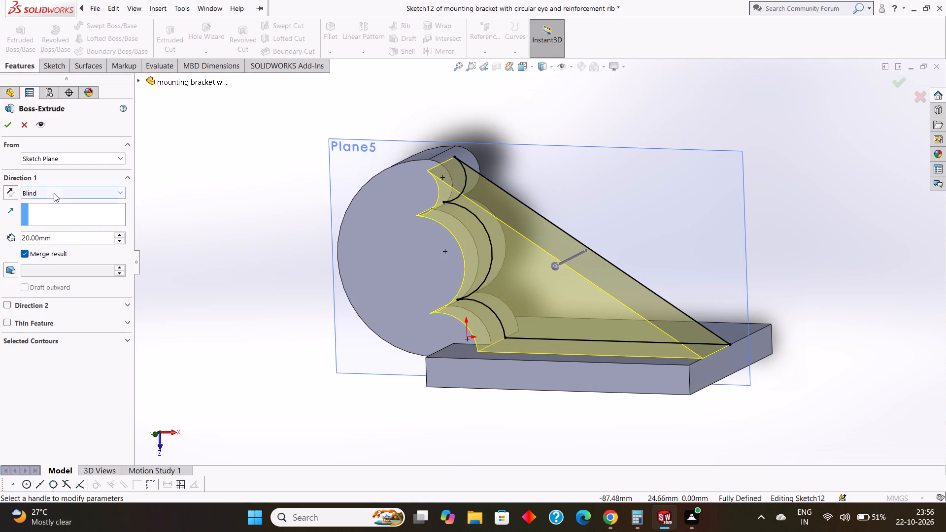
left_click(54, 193)
left_click(45, 253)
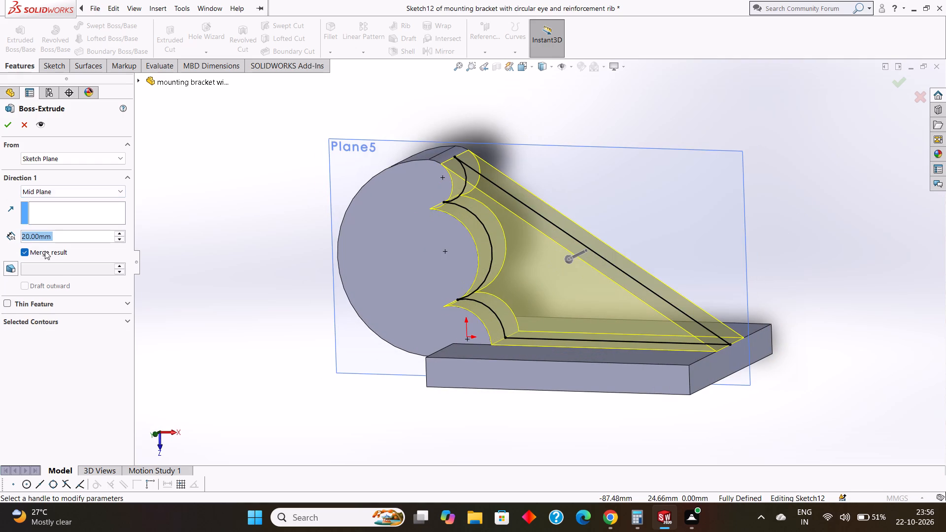
middle_click_drag(217, 246, 191, 252)
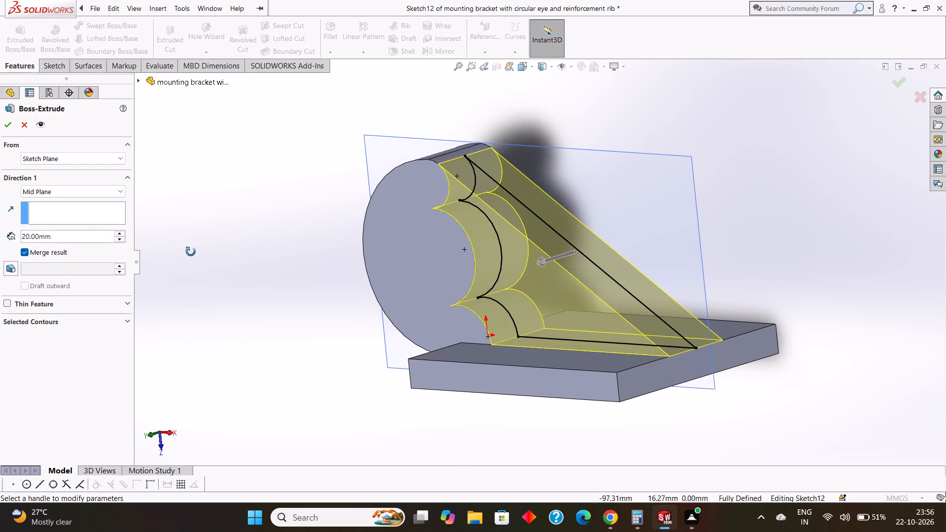
middle_click_drag(191, 252, 190, 252)
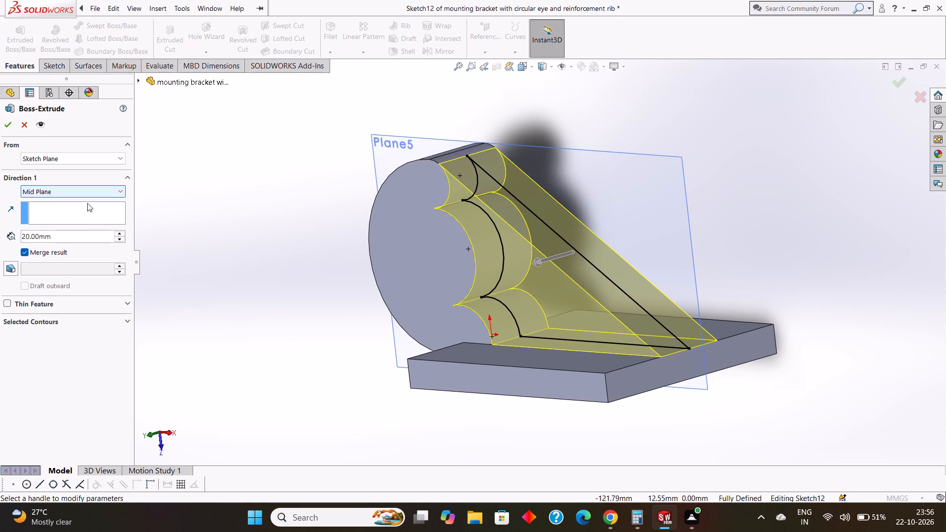
middle_click_drag(173, 220, 162, 224)
double_click(67, 236)
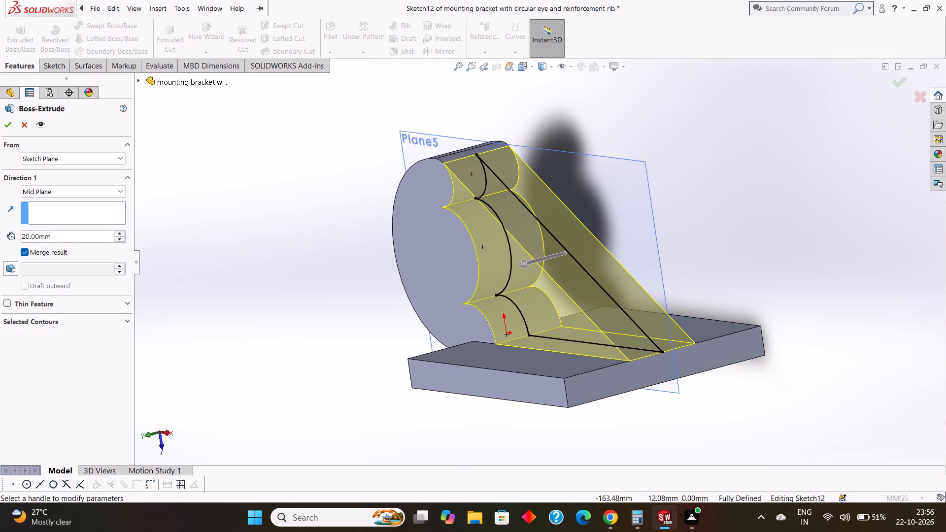
type("10")
key("Return")
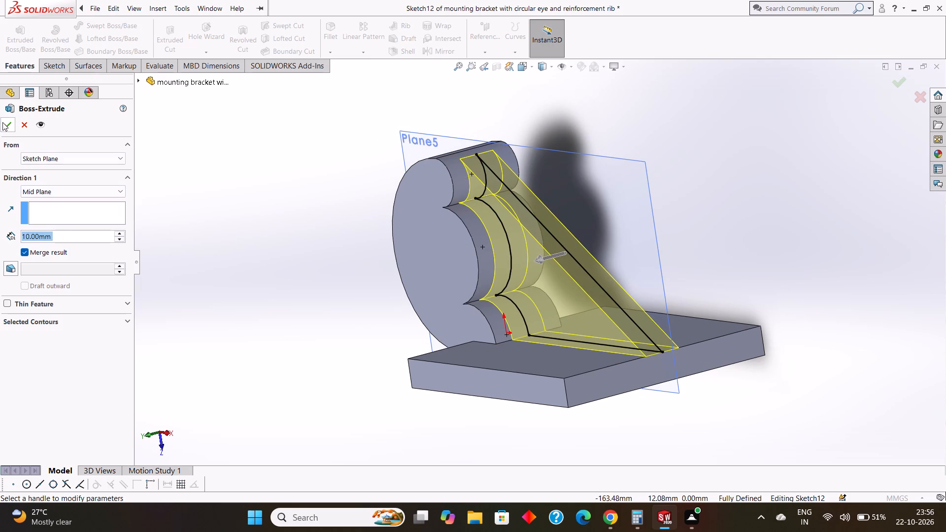
left_click(2, 122)
left_click(227, 187)
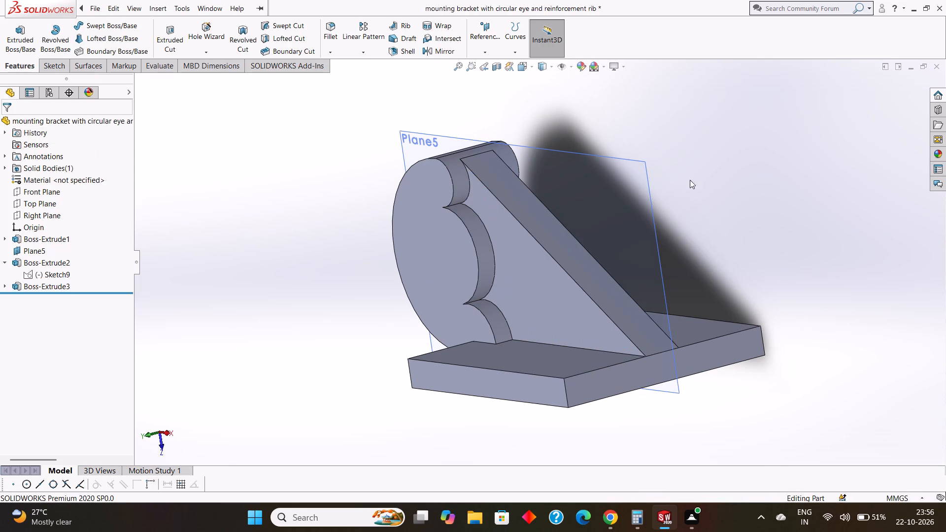
Hide the reference plane Plane5.
right_click(636, 169)
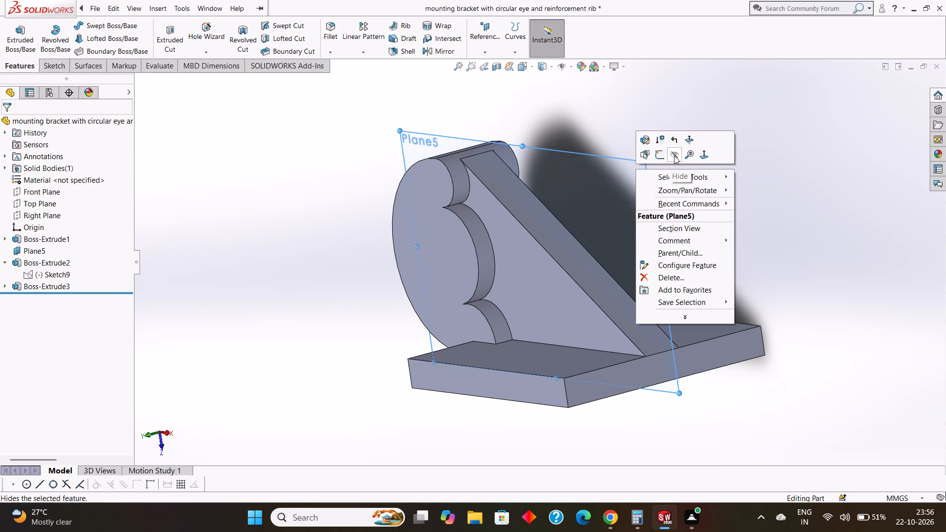
left_click(674, 156)
Examine the bracket from several angles, checking how the rib joins the eye and the plate.
middle_click_drag(676, 170, 751, 188)
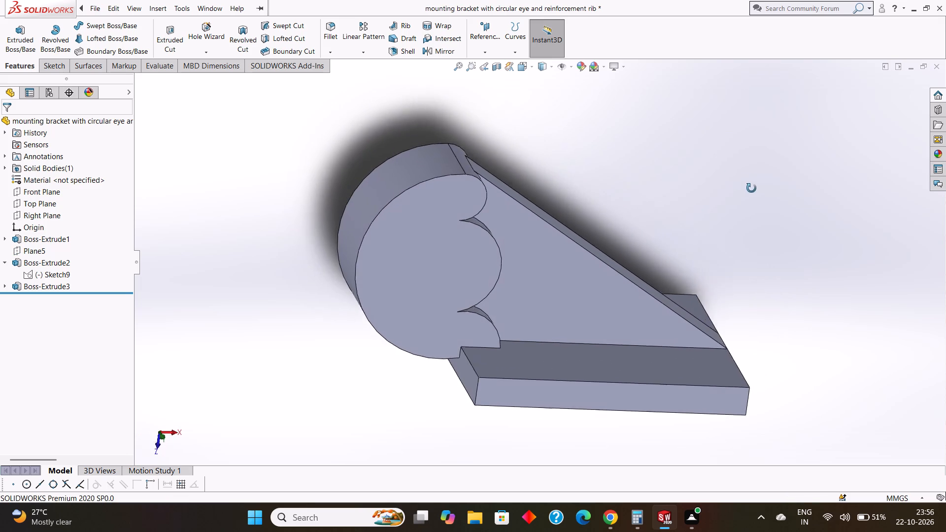
middle_click_drag(751, 188, 756, 161)
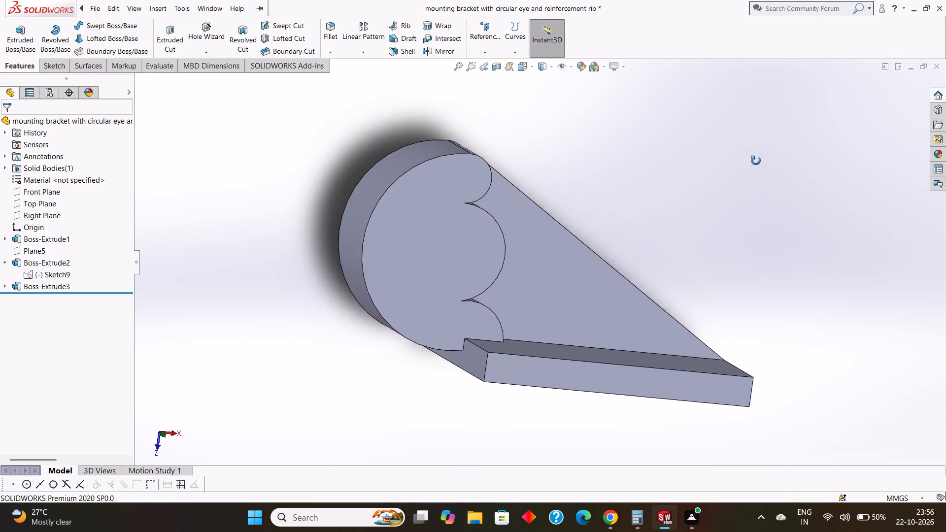
middle_click_drag(756, 161, 745, 172)
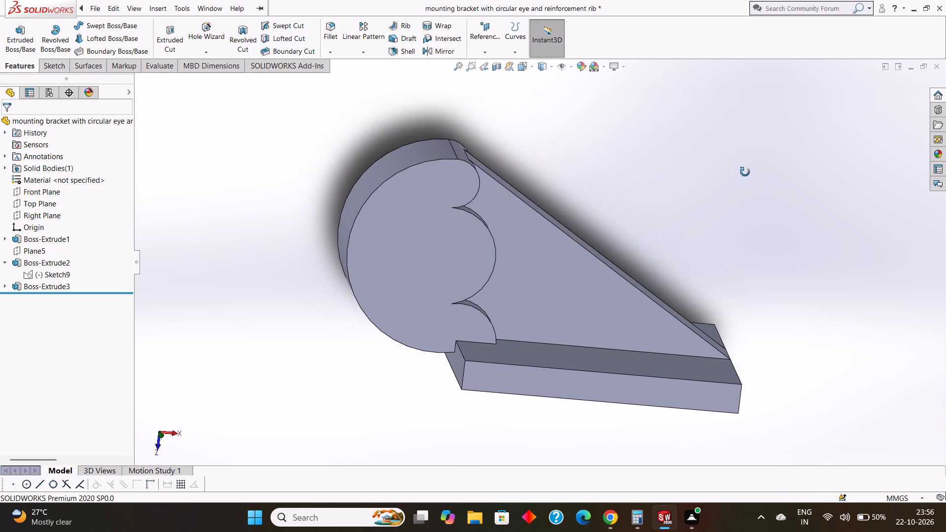
middle_click_drag(745, 172, 757, 164)
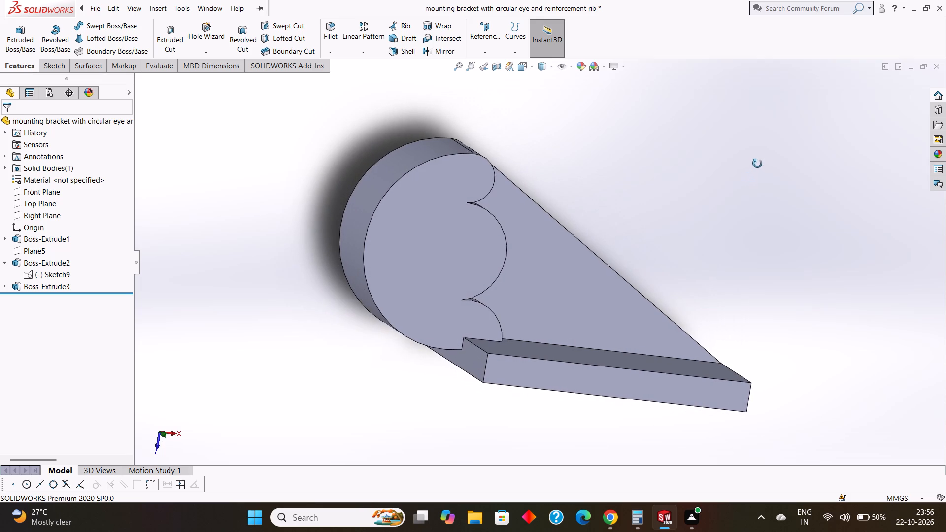
middle_click_drag(757, 164, 758, 163)
middle_click_drag(758, 163, 750, 192)
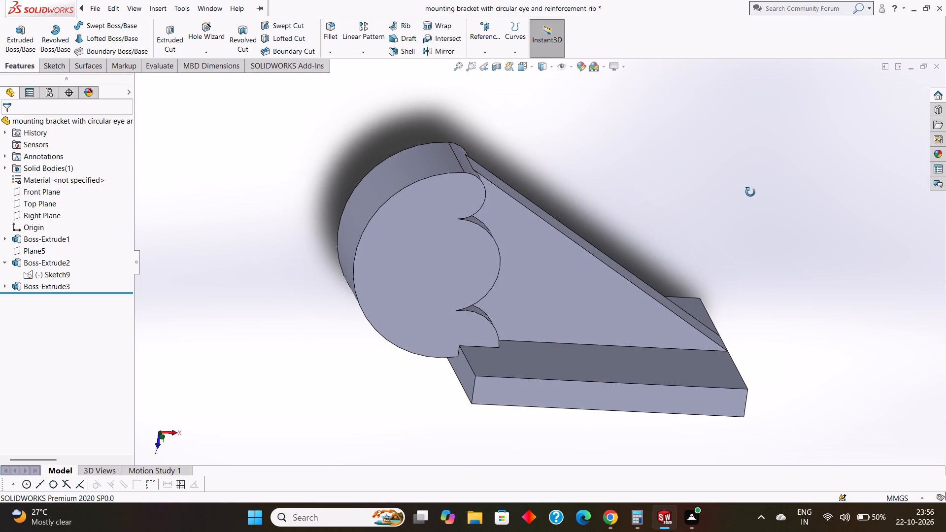
middle_click_drag(750, 192, 734, 183)
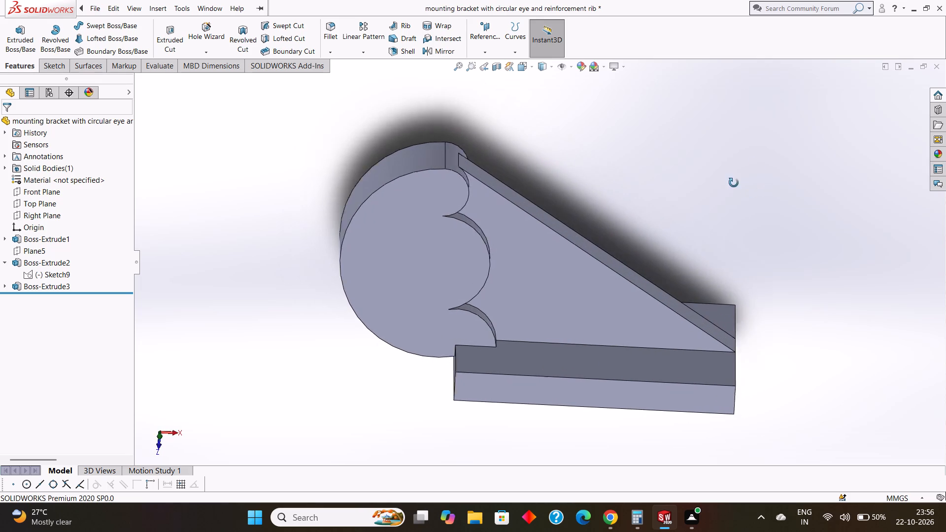
middle_click_drag(734, 183, 705, 187)
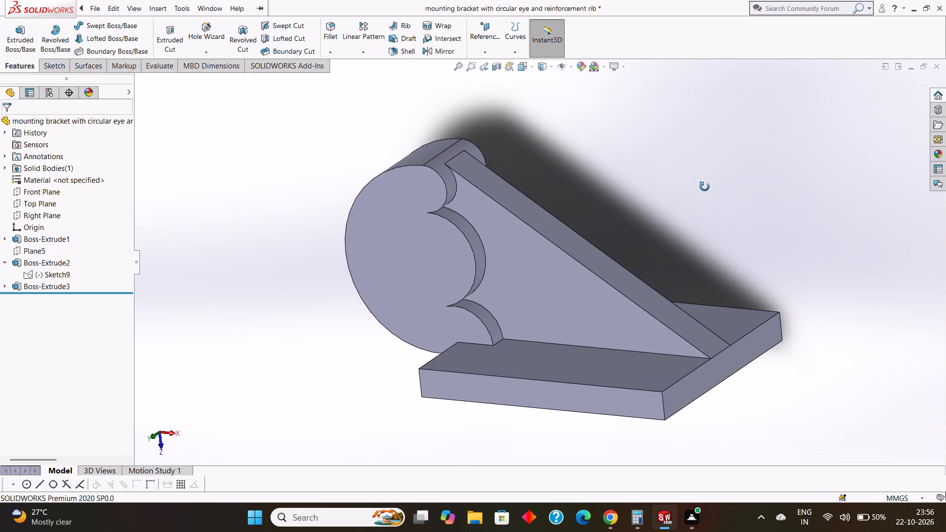
middle_click_drag(705, 187, 703, 182)
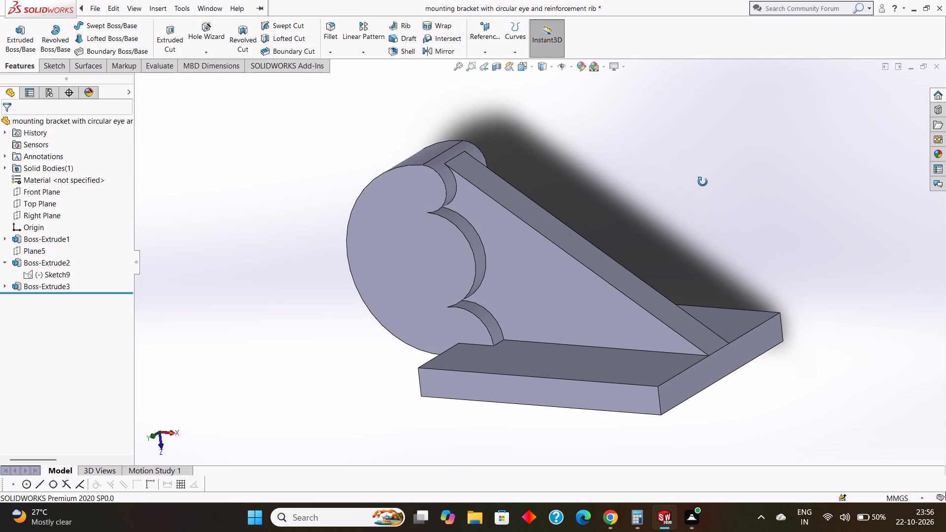
middle_click_drag(703, 182, 705, 185)
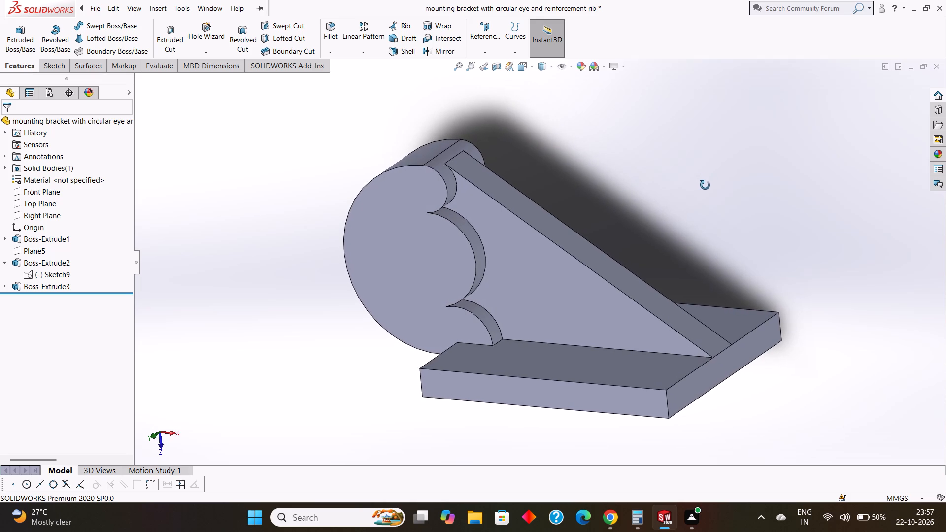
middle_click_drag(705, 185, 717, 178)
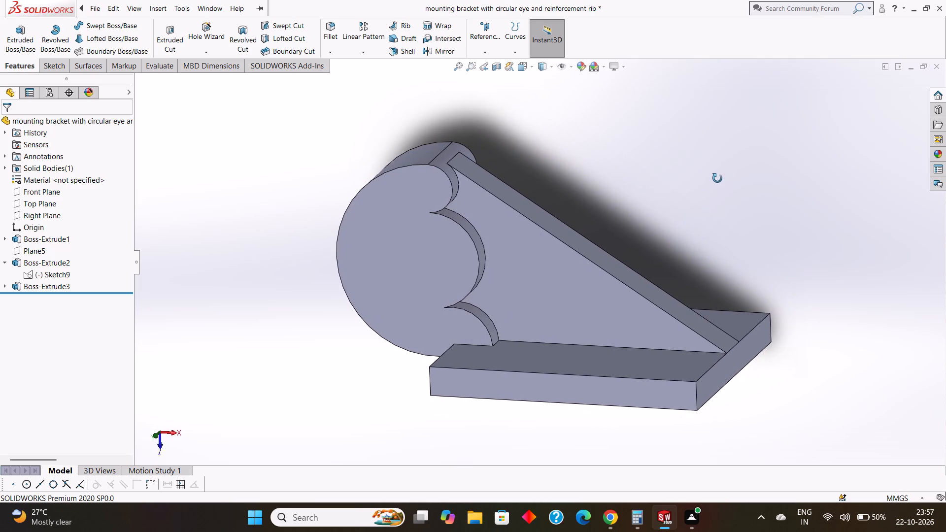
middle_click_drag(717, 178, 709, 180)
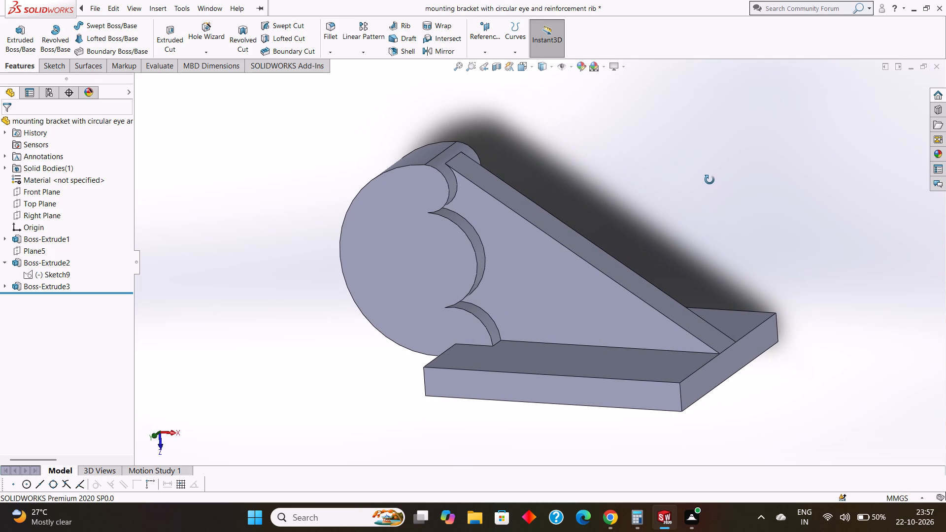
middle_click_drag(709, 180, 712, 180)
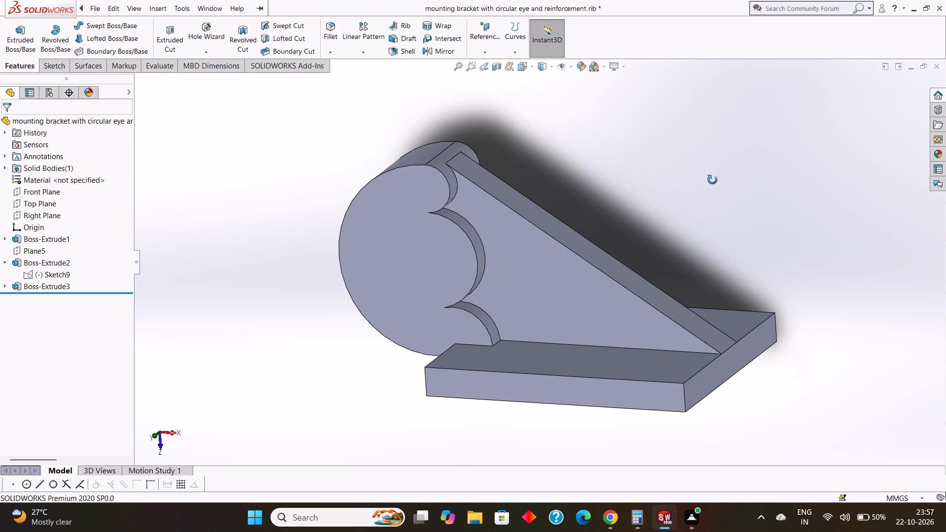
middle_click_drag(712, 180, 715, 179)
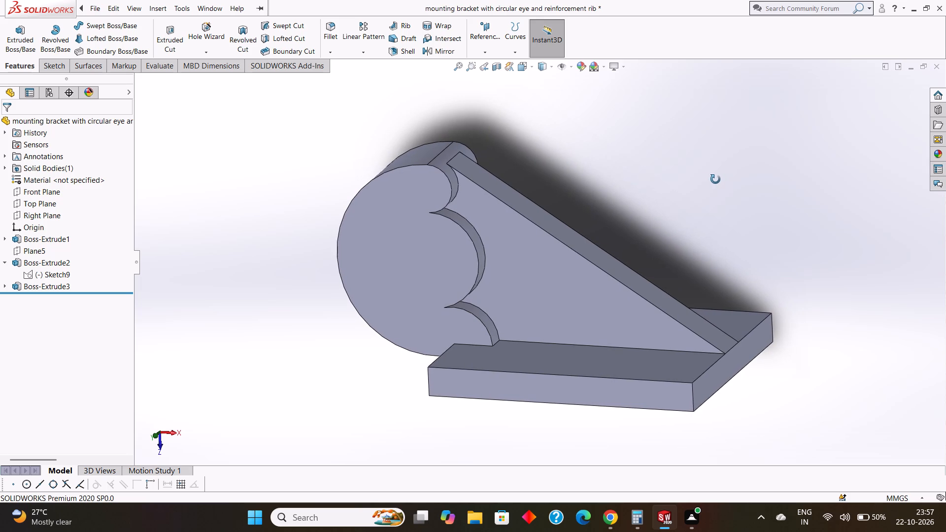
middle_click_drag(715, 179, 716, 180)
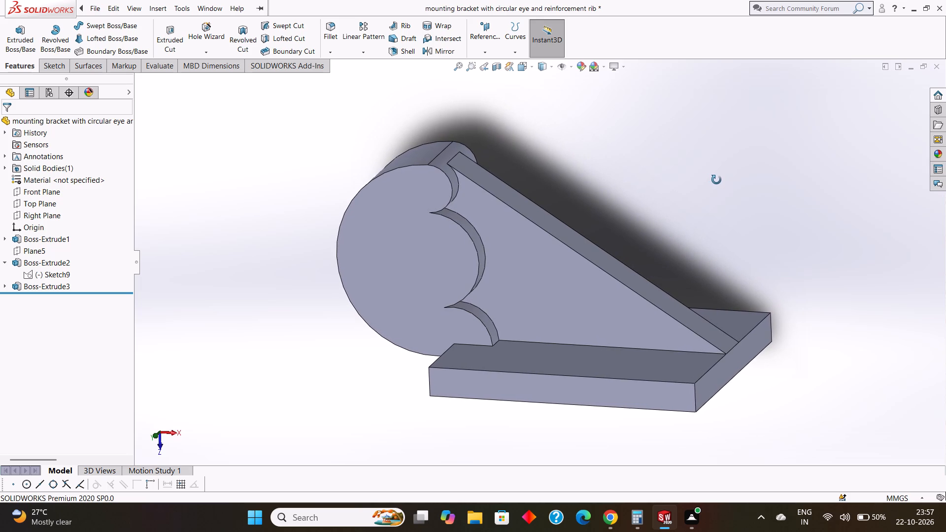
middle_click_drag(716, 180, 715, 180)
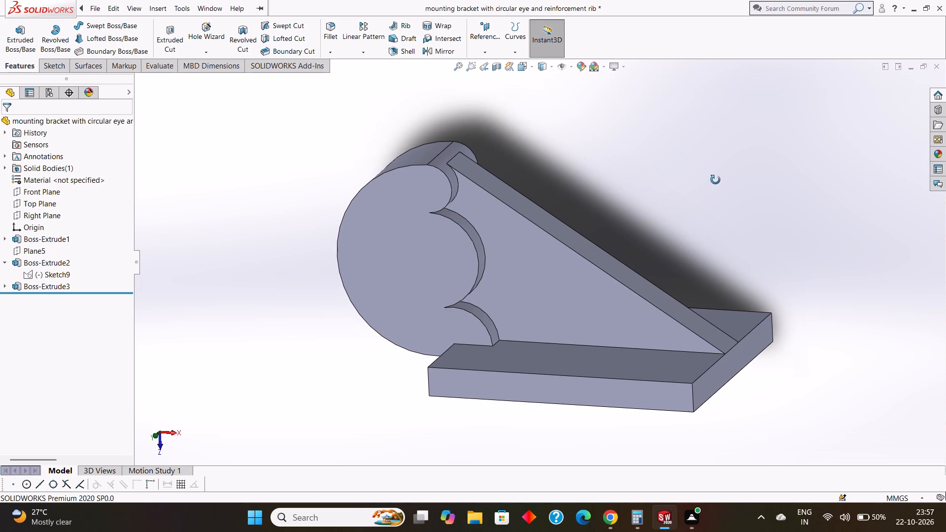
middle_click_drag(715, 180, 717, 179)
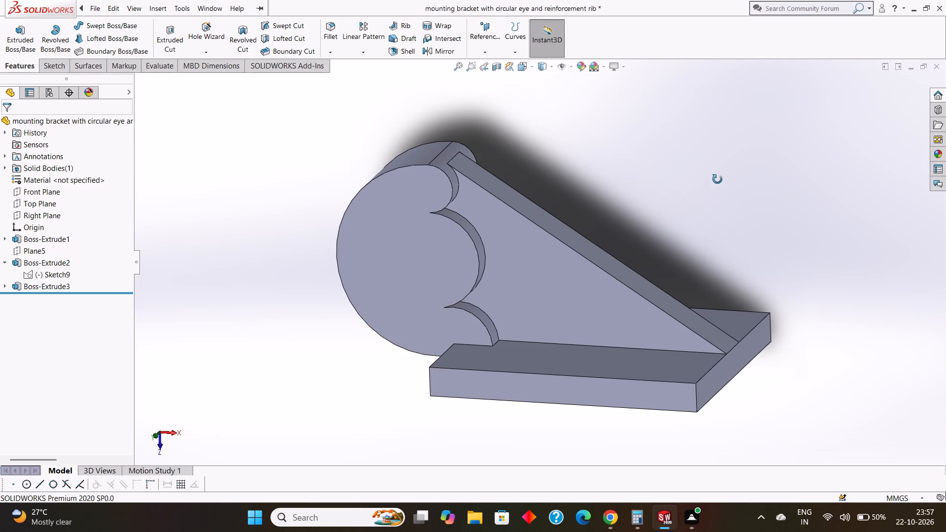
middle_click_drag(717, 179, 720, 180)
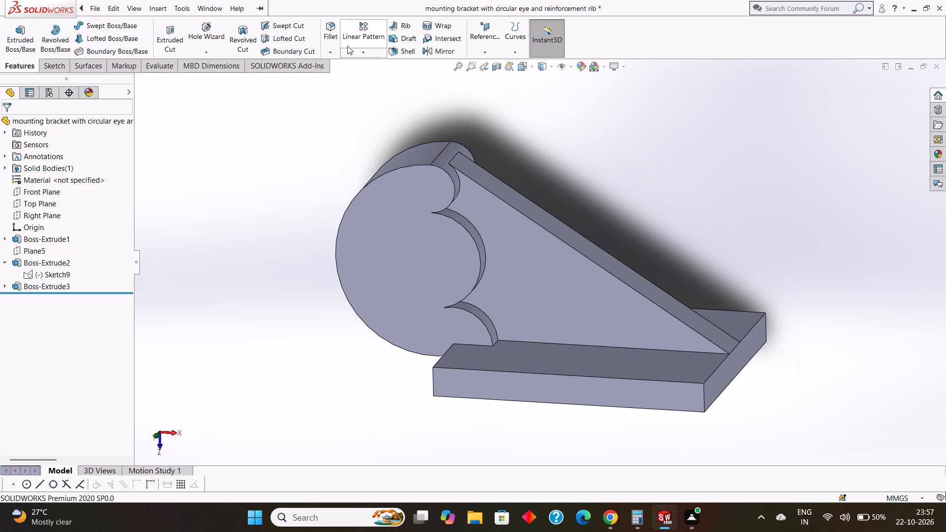
Fillet the four vertical corner edges of the base plate with a symmetric 15 mm radius.
left_click(333, 50)
left_click(339, 61)
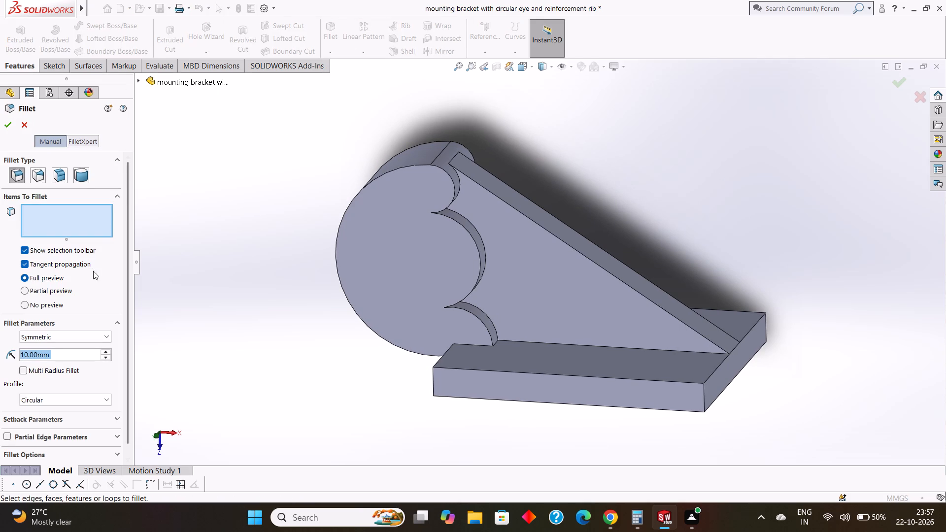
key("BackSpace")
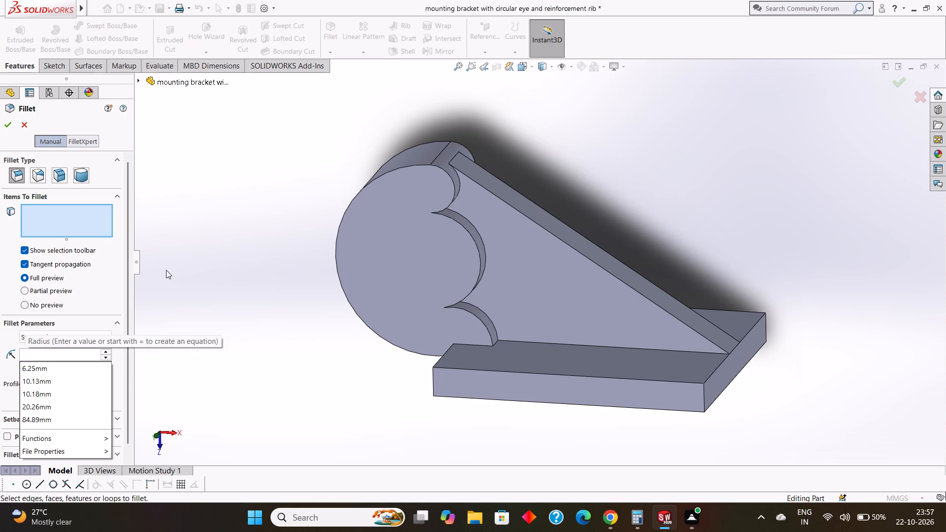
type("15")
key("Return")
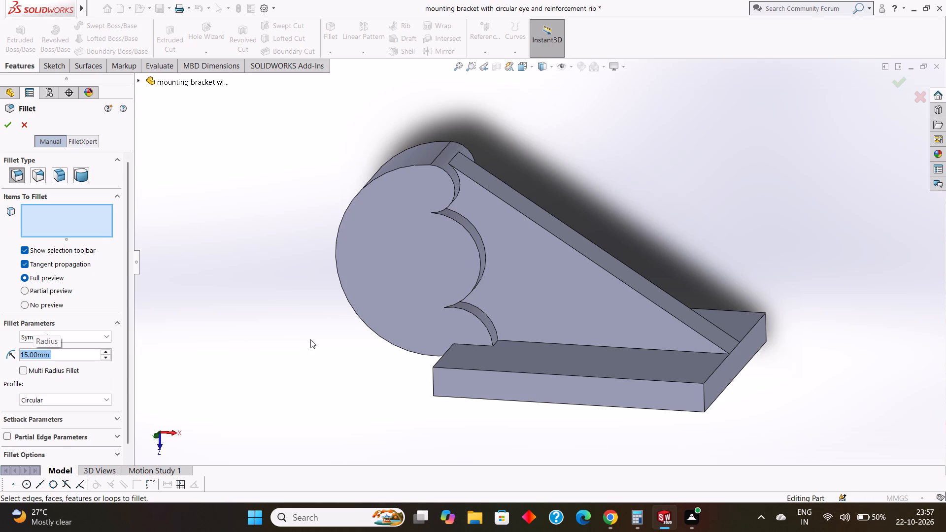
middle_click_drag(344, 365, 391, 385)
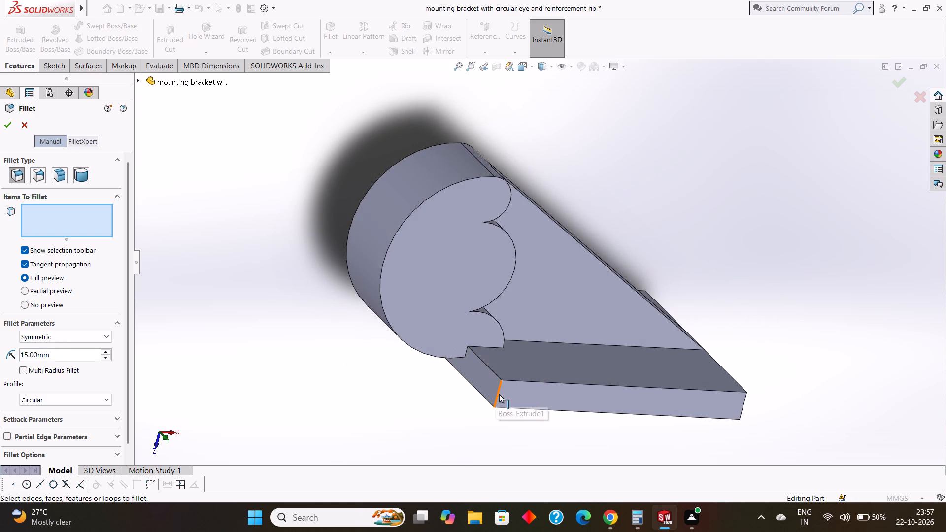
left_click(499, 394)
middle_click_drag(453, 405, 382, 385)
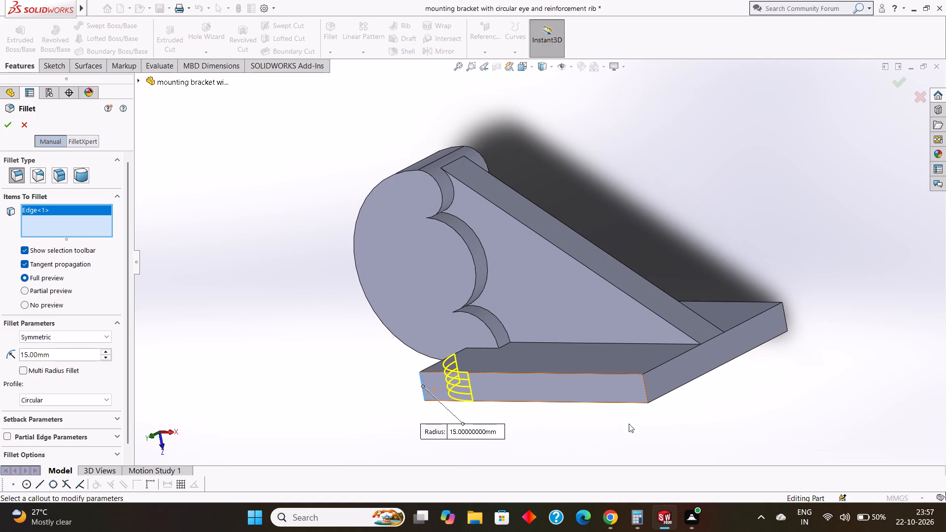
left_click(646, 392)
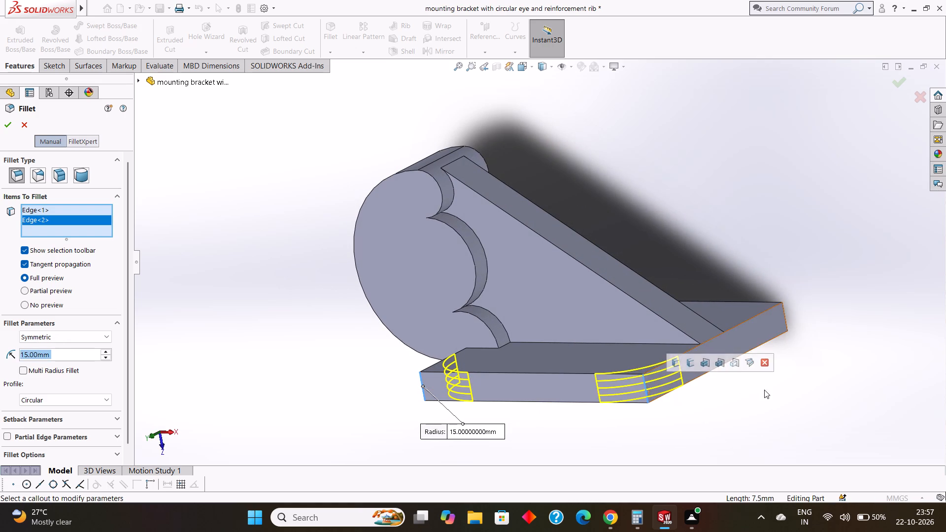
middle_click_drag(764, 390, 691, 432)
left_click(633, 359)
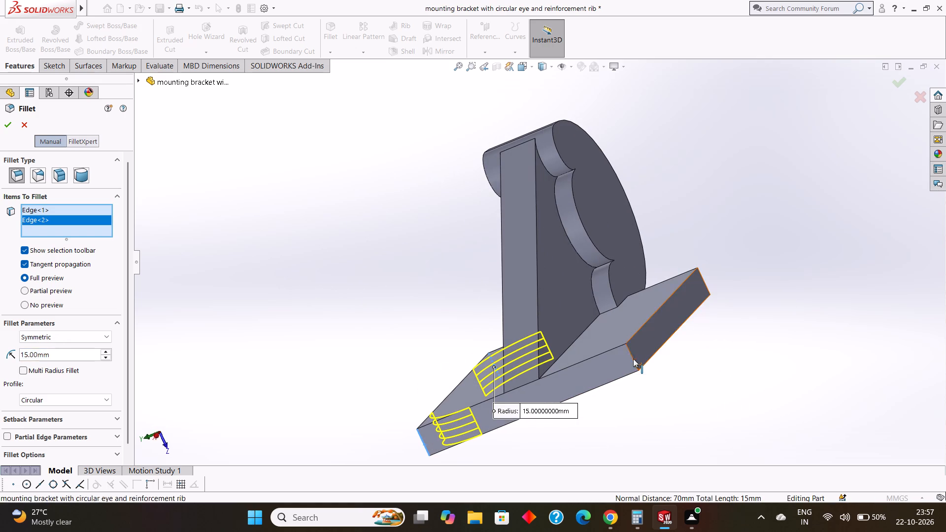
middle_click_drag(731, 330, 700, 384)
middle_click_drag(839, 290, 760, 414)
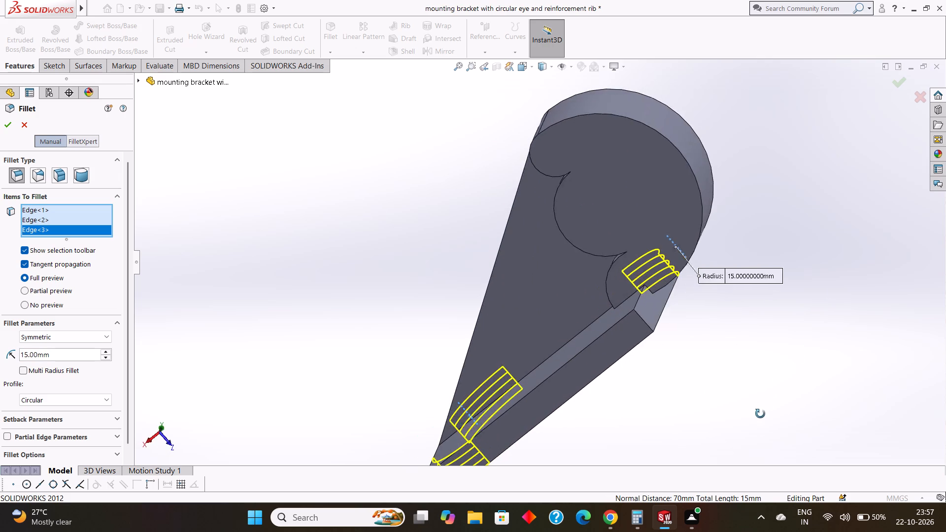
middle_click_drag(760, 414, 752, 425)
left_click(626, 335)
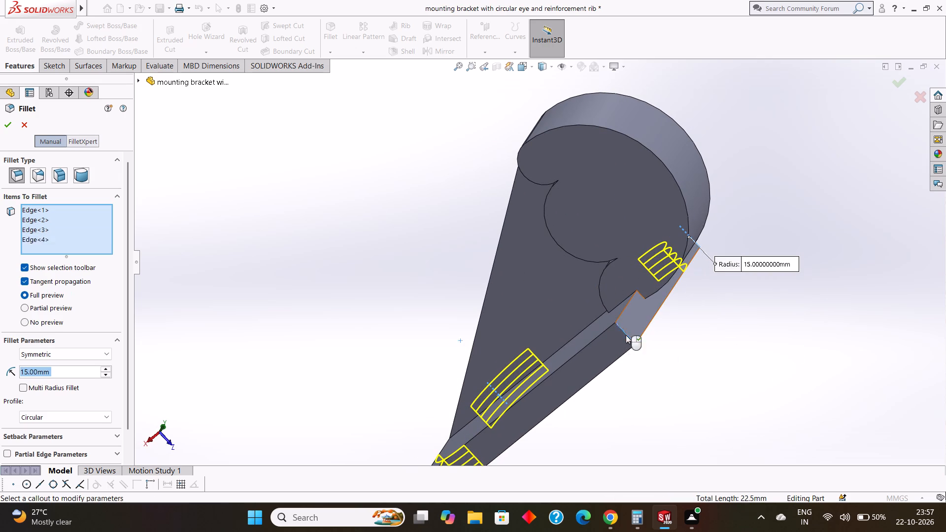
middle_click_drag(665, 377, 750, 334)
middle_click_drag(735, 382, 778, 354)
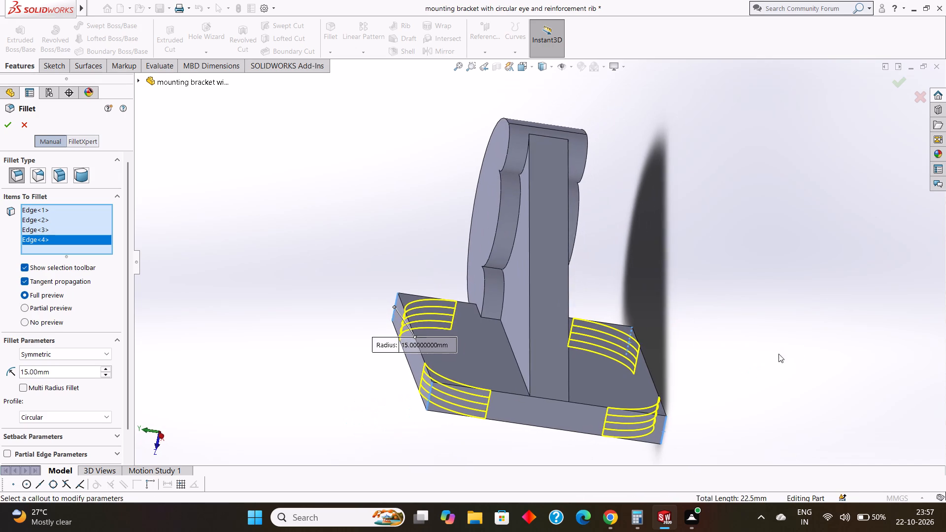
middle_click_drag(778, 354, 779, 354)
left_click(5, 128)
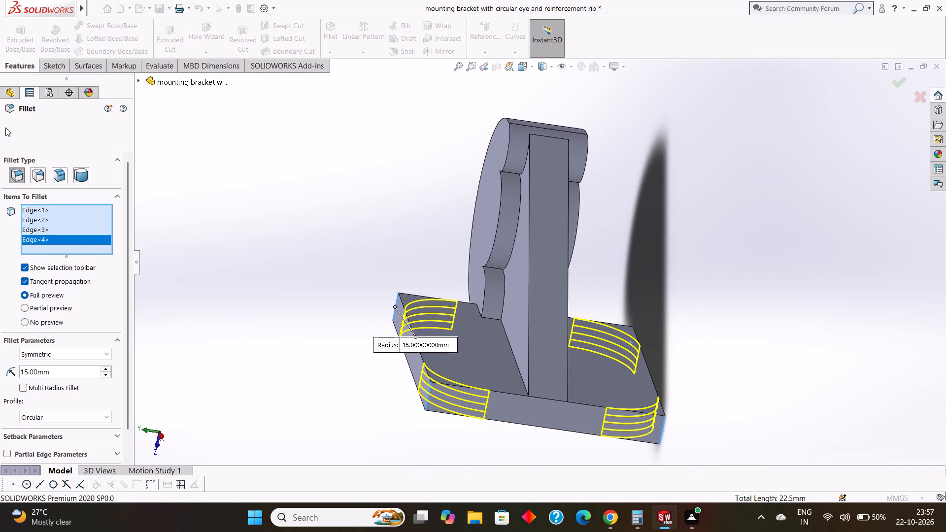
Examine the filleted base plate corners and the overall bracket from slightly different angles.
middle_click_drag(205, 216, 275, 271)
scroll(279, 272, "up", 3)
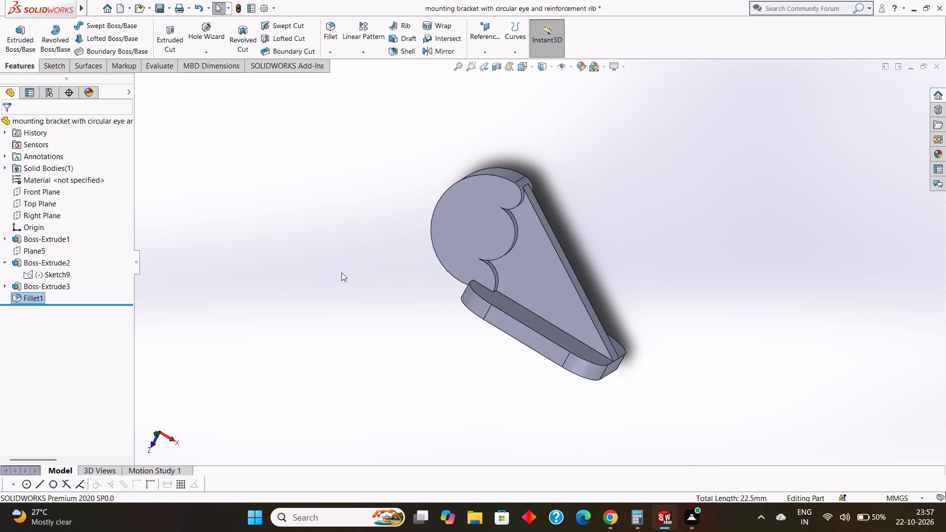
middle_click_drag(346, 272, 320, 254)
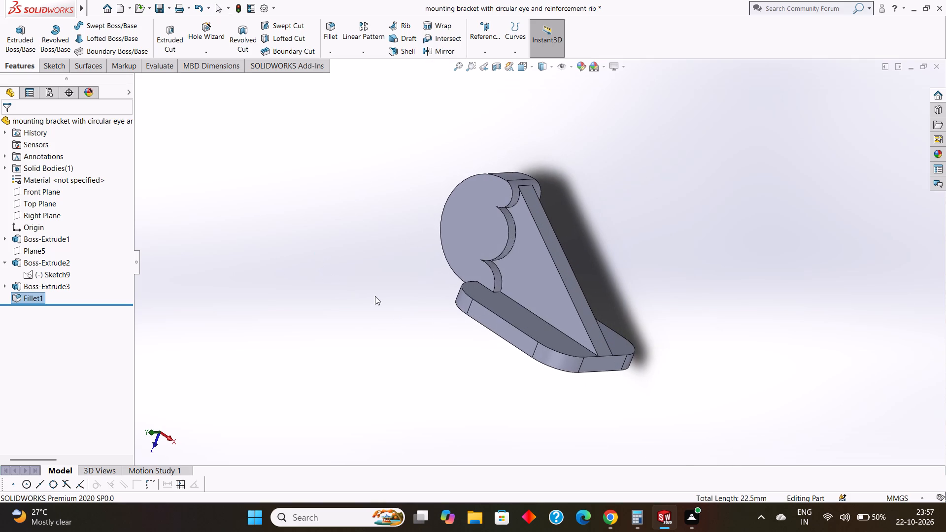
middle_click_drag(375, 296, 370, 304)
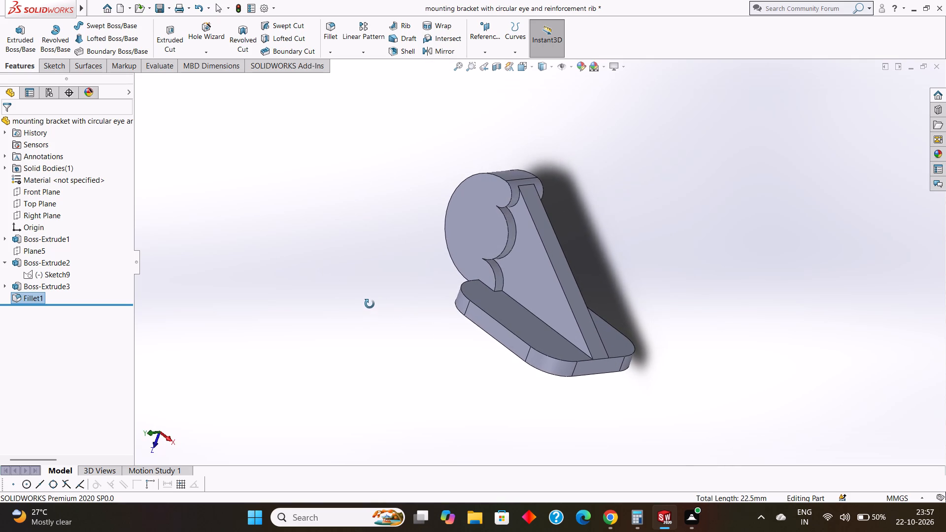
middle_click_drag(370, 304, 373, 304)
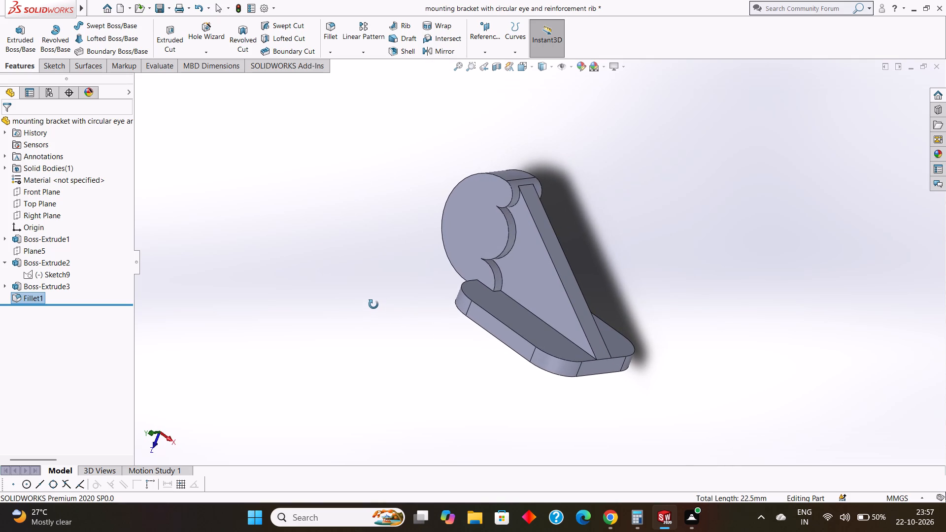
middle_click_drag(373, 304, 371, 292)
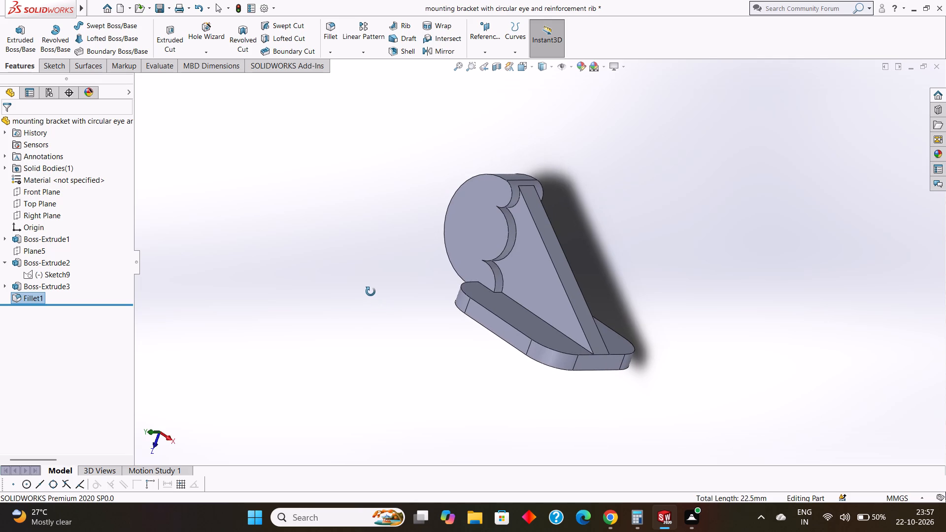
middle_click_drag(371, 292, 390, 300)
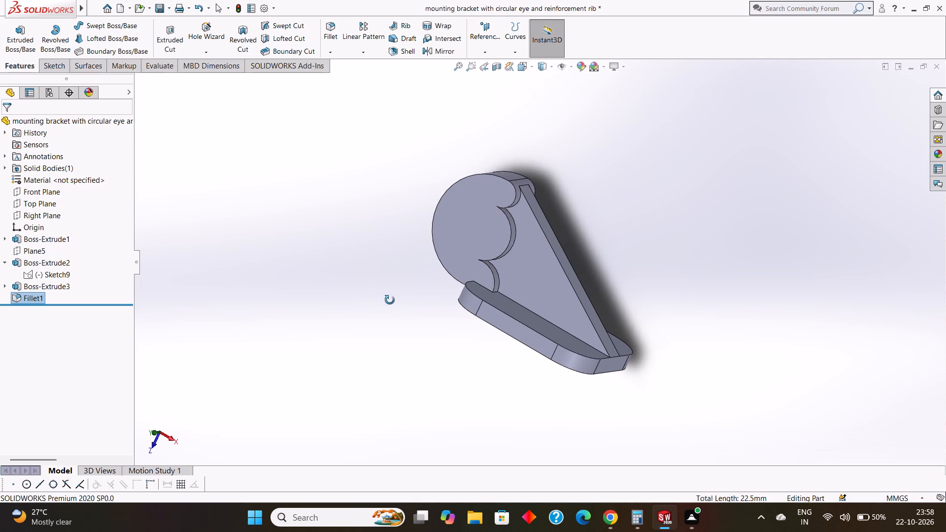
middle_click_drag(390, 300, 376, 287)
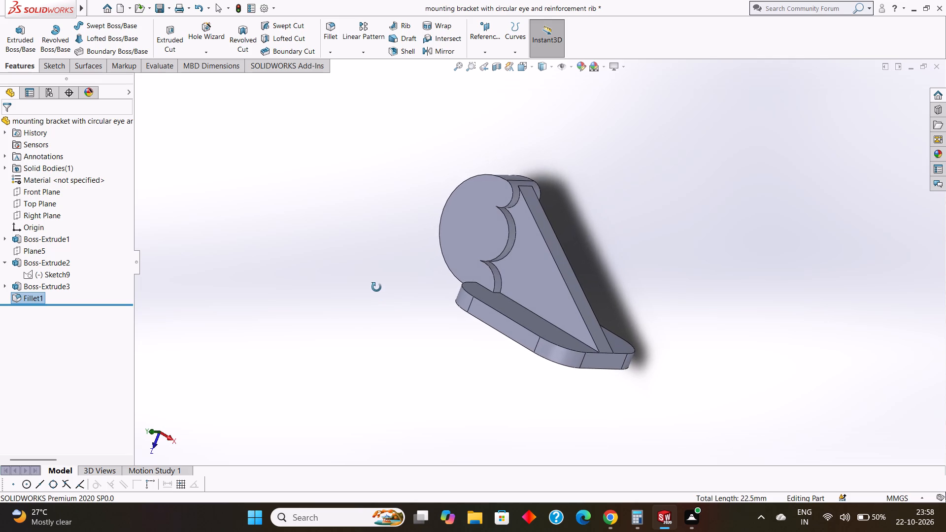
middle_click_drag(376, 287, 378, 294)
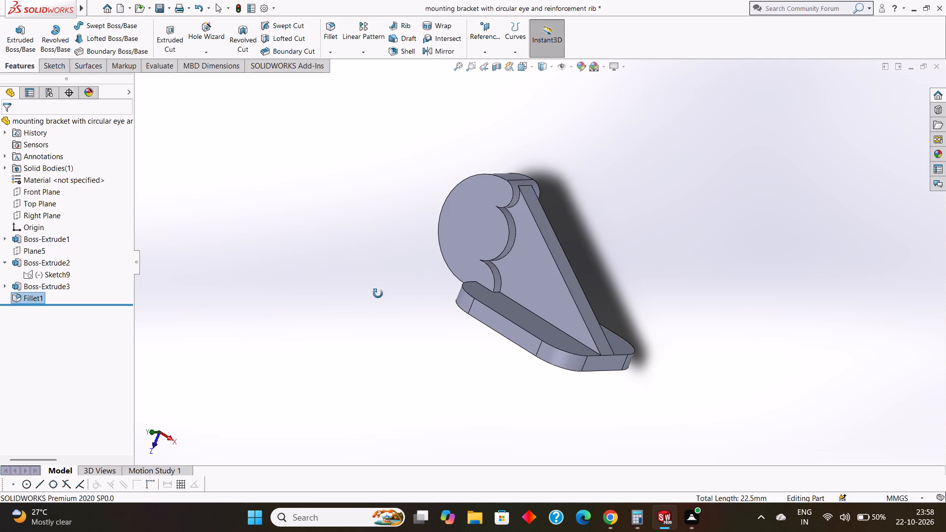
middle_click_drag(378, 294, 379, 294)
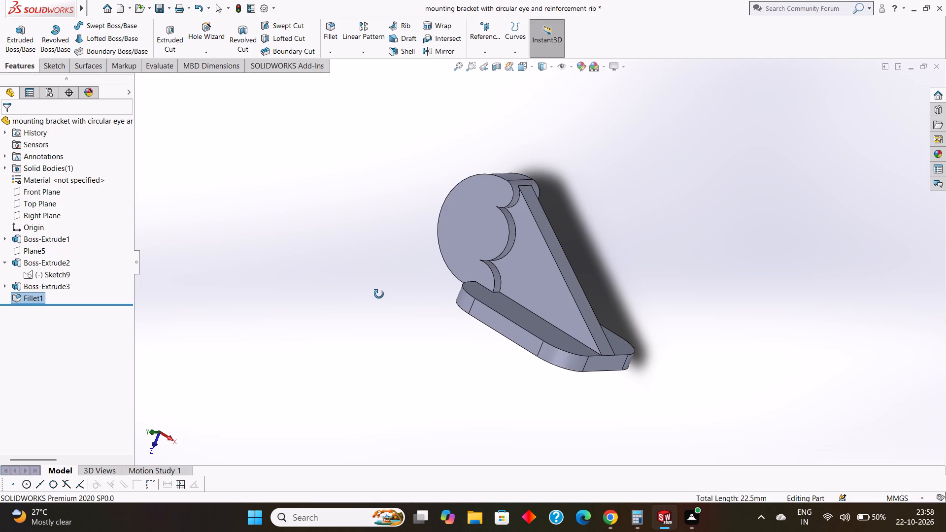
middle_click_drag(379, 294, 368, 290)
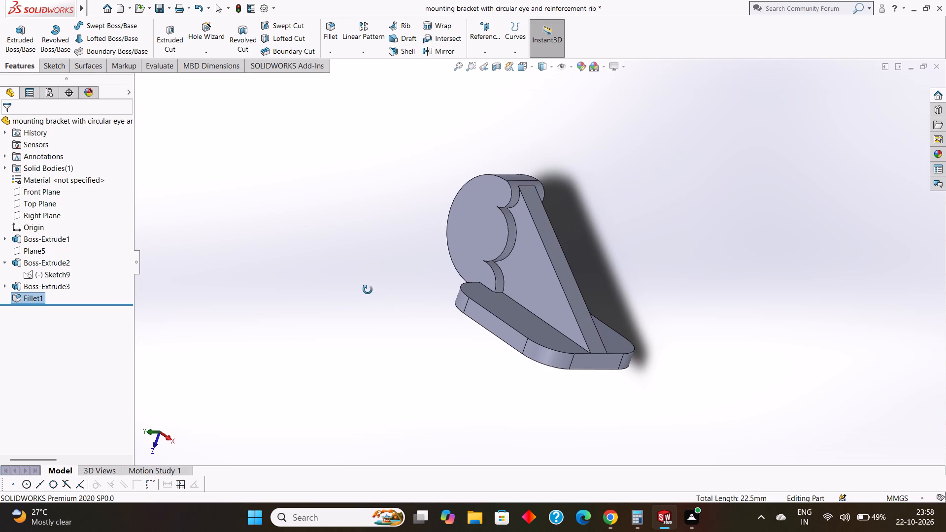
middle_click_drag(368, 290, 377, 295)
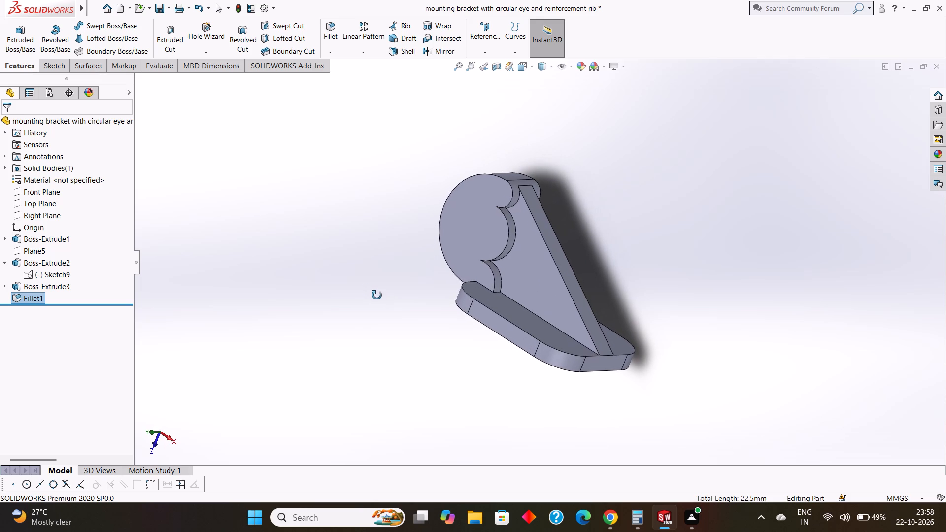
middle_click_drag(377, 295, 373, 289)
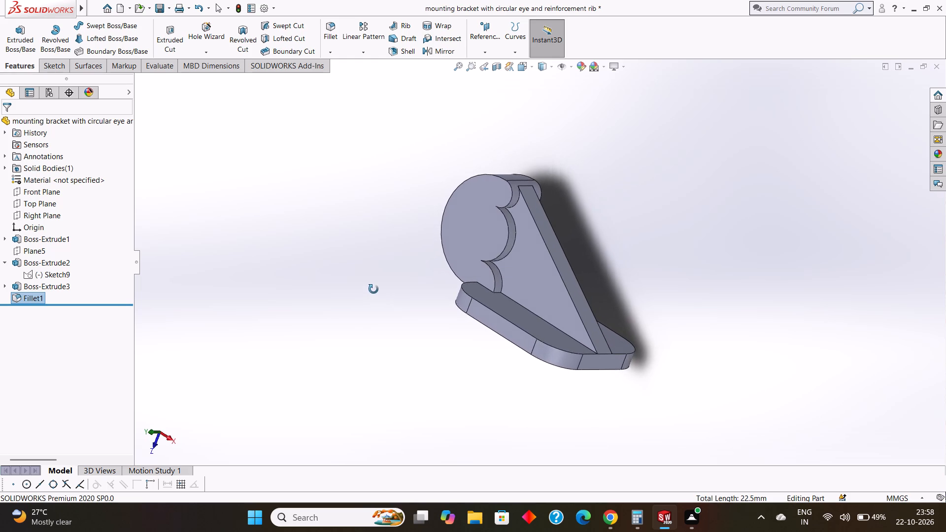
middle_click_drag(373, 289, 383, 270)
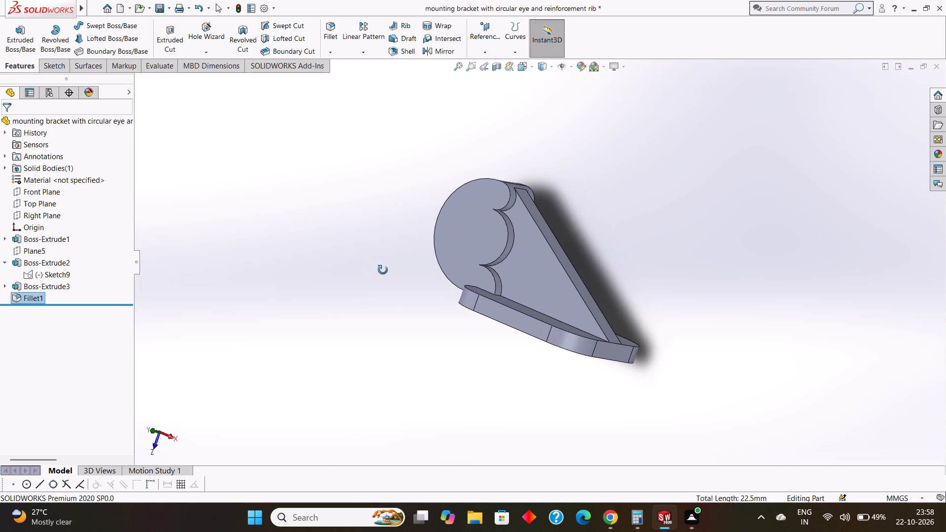
middle_click_drag(383, 270, 389, 272)
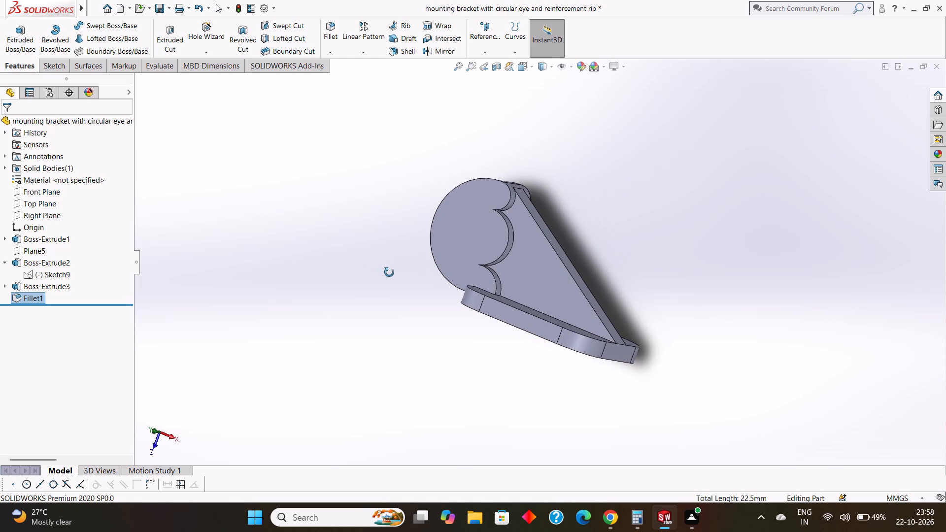
middle_click_drag(389, 272, 386, 282)
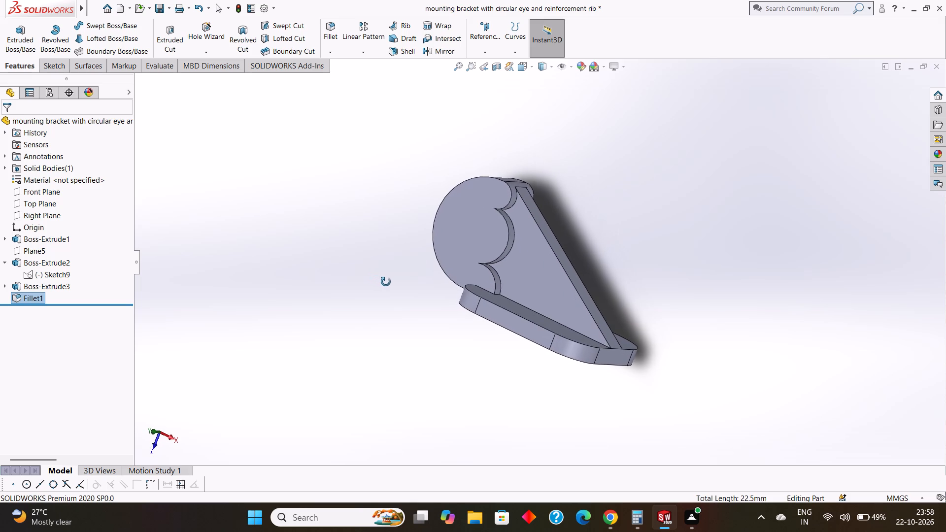
middle_click_drag(386, 282, 388, 282)
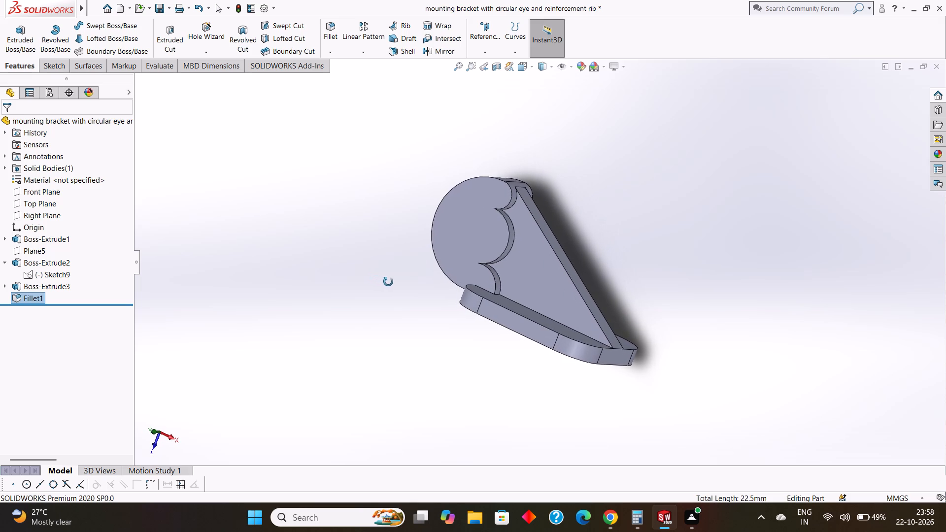
Open a new sketch on the base plate's upper face, viewed face-on.
middle_click_drag(388, 282, 379, 277)
middle_click_drag(455, 316, 439, 336)
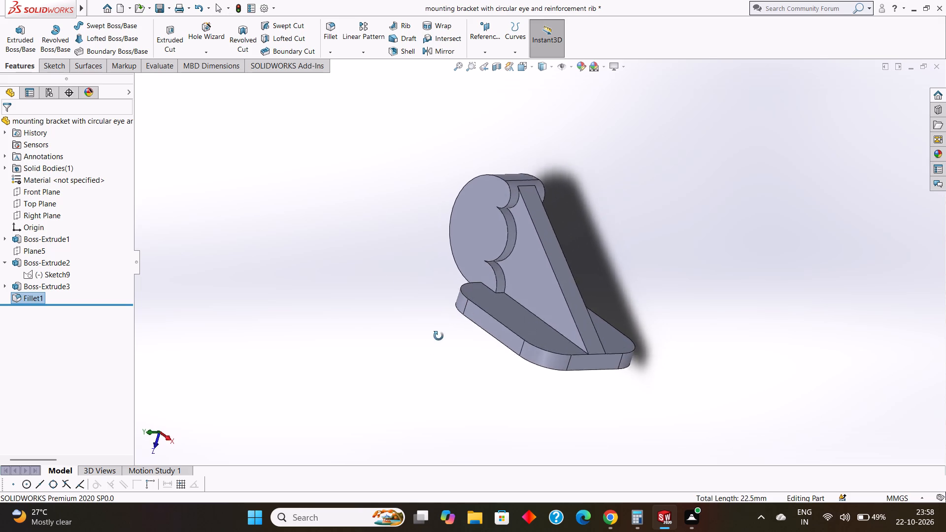
middle_click_drag(439, 336, 415, 354)
left_click(498, 322)
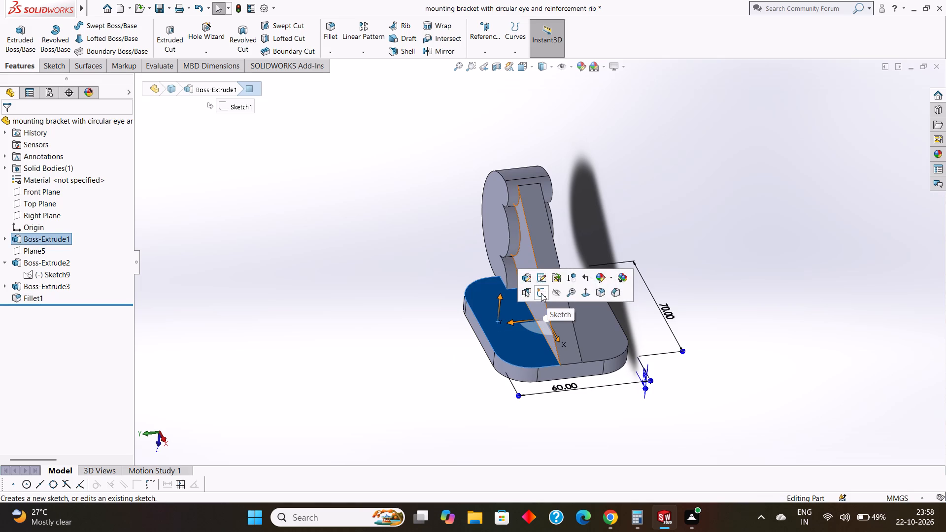
left_click(541, 293)
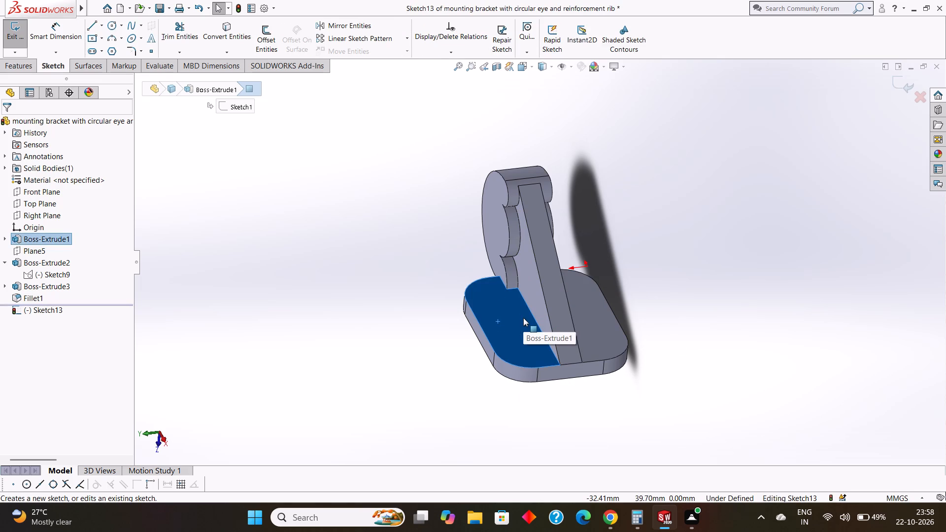
key("ctrl+8")
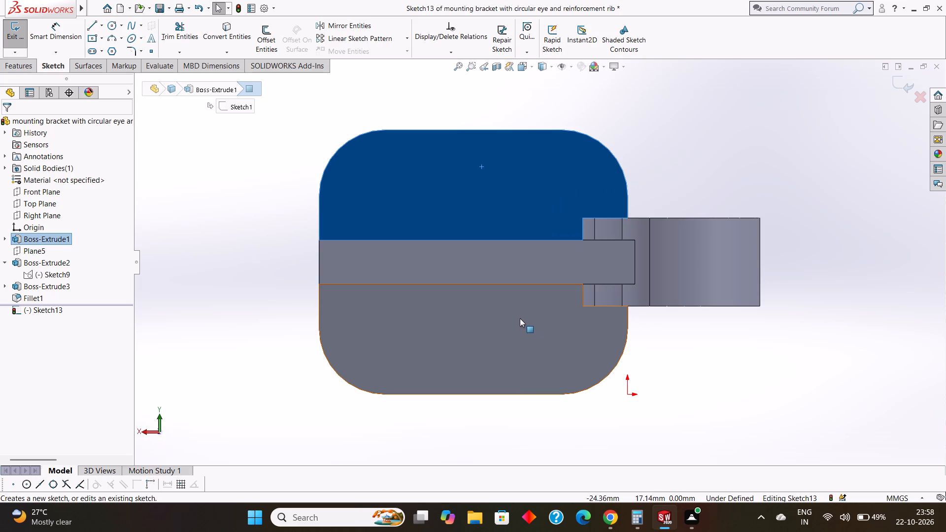
key("Escape")
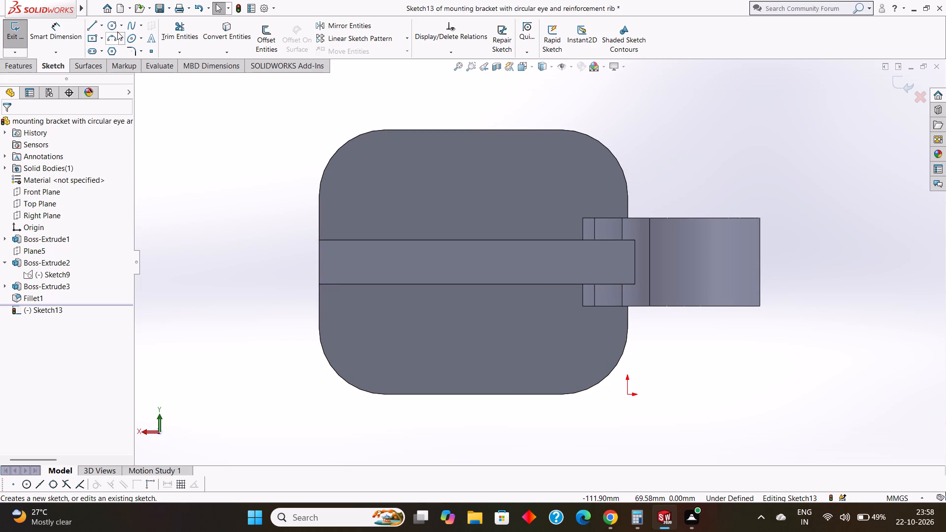
Sketch two circles of 7.5 mm radius, concentric with the two rounded plate corners at Y 45 mm, on one side of the rib.
left_click(114, 23)
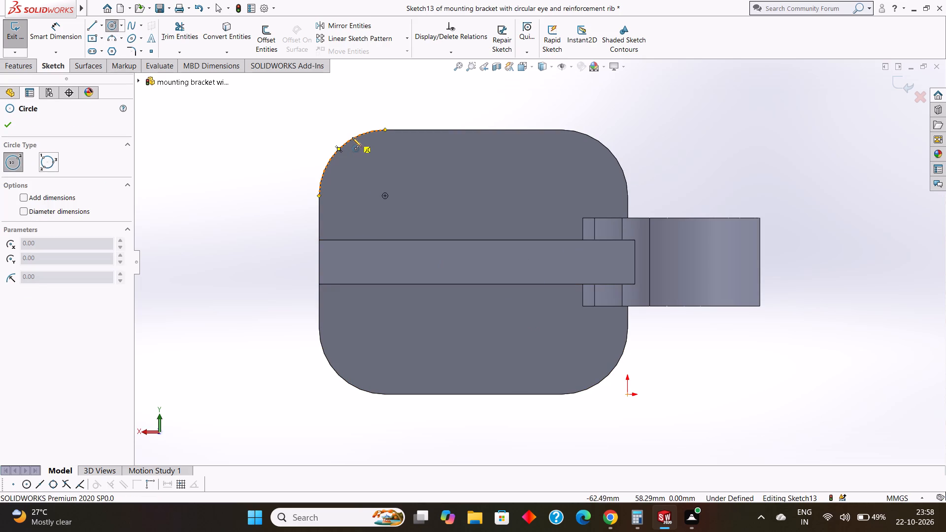
left_click_drag(384, 194, 419, 212)
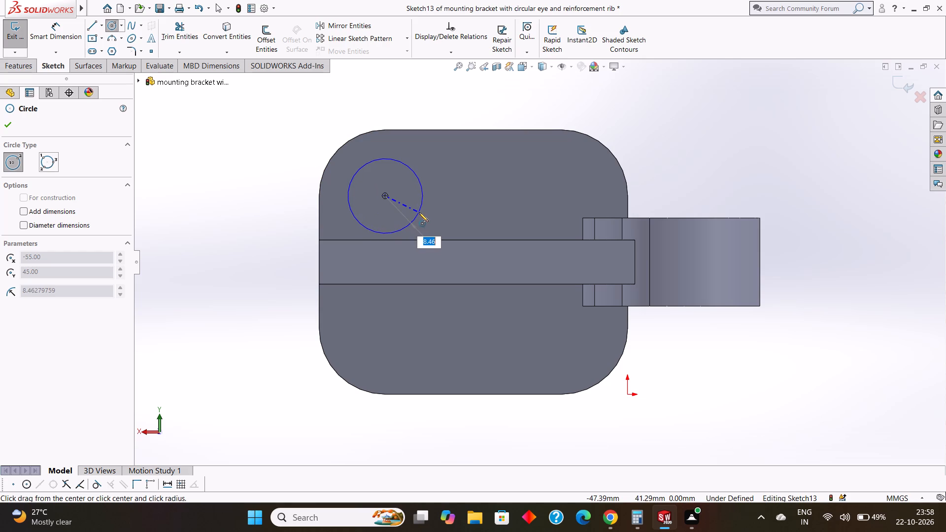
left_click_drag(419, 212, 440, 208)
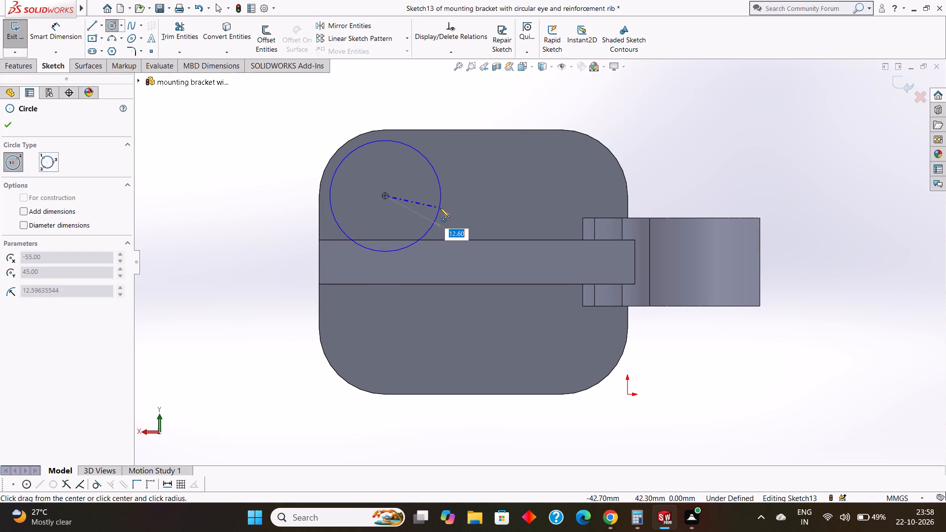
left_click_drag(440, 208, 415, 196)
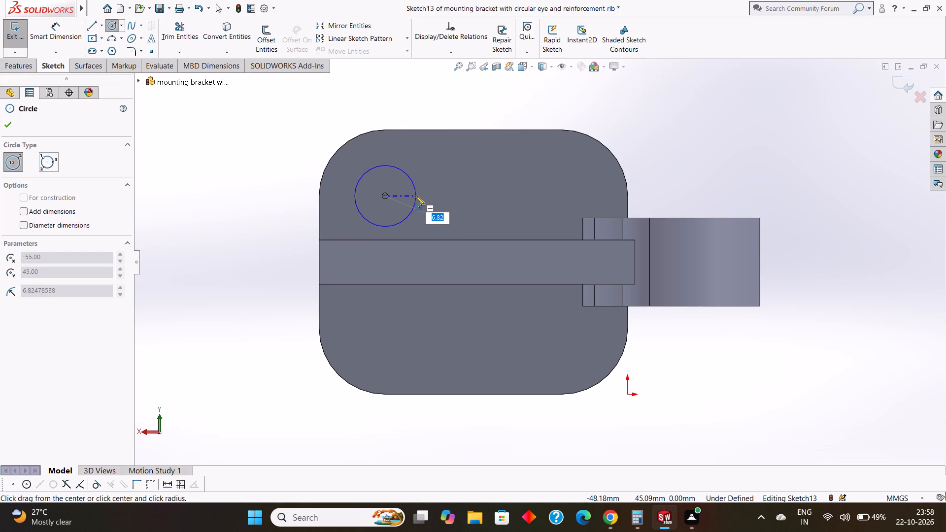
left_click_drag(415, 196, 422, 200)
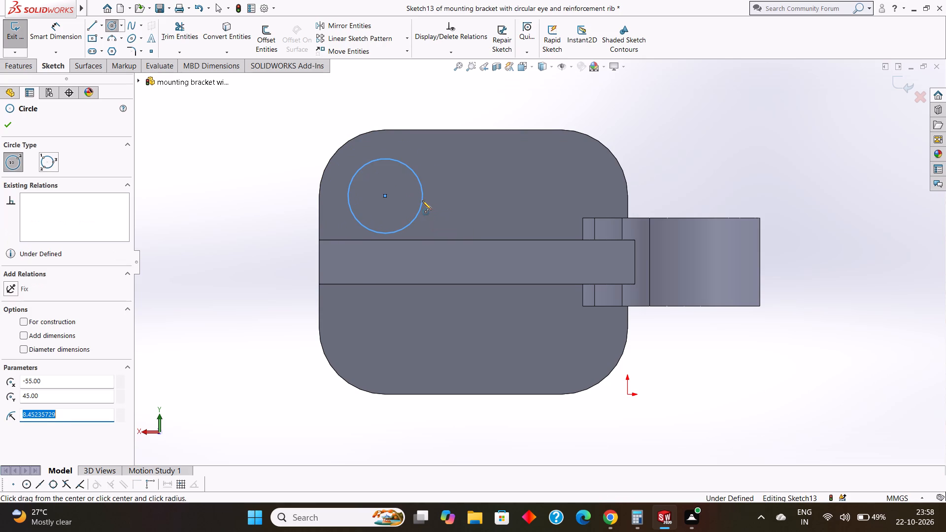
key("BackSpace")
type("7.5")
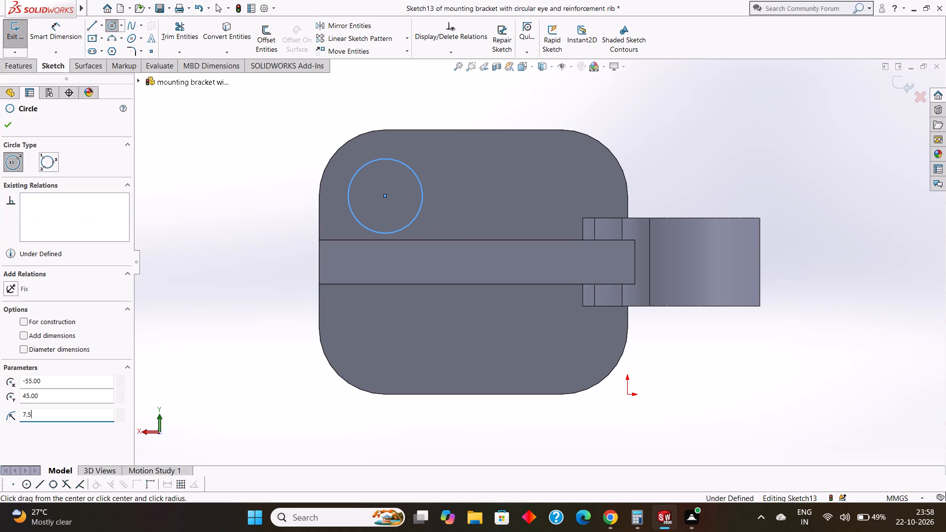
key("Return")
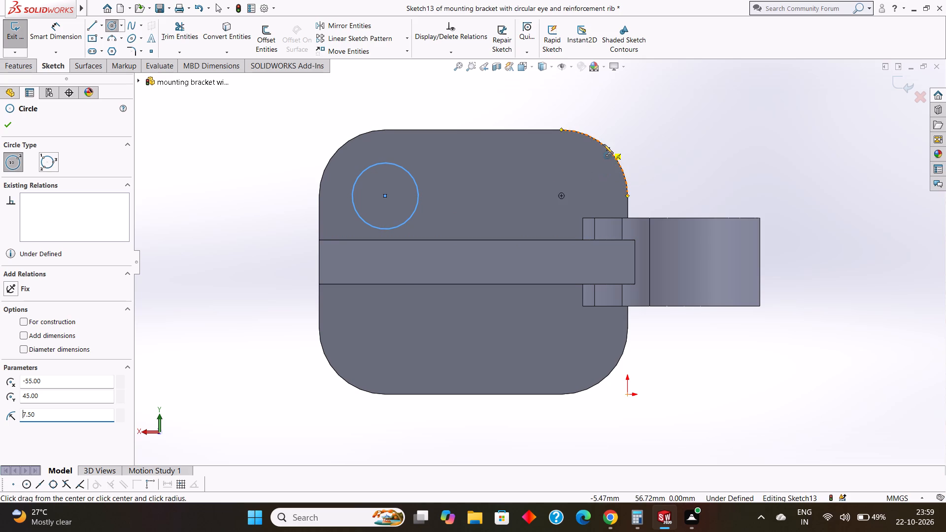
left_click_drag(560, 195, 579, 209)
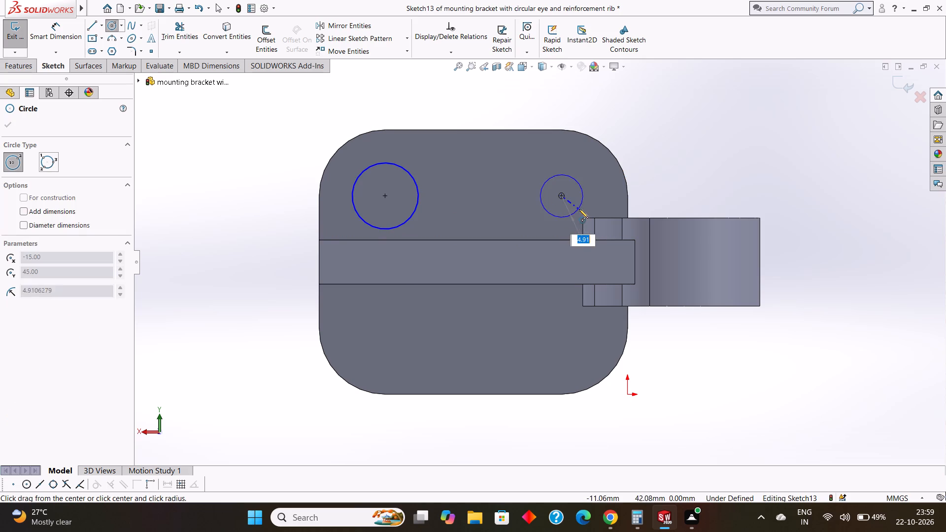
left_click_drag(579, 209, 584, 214)
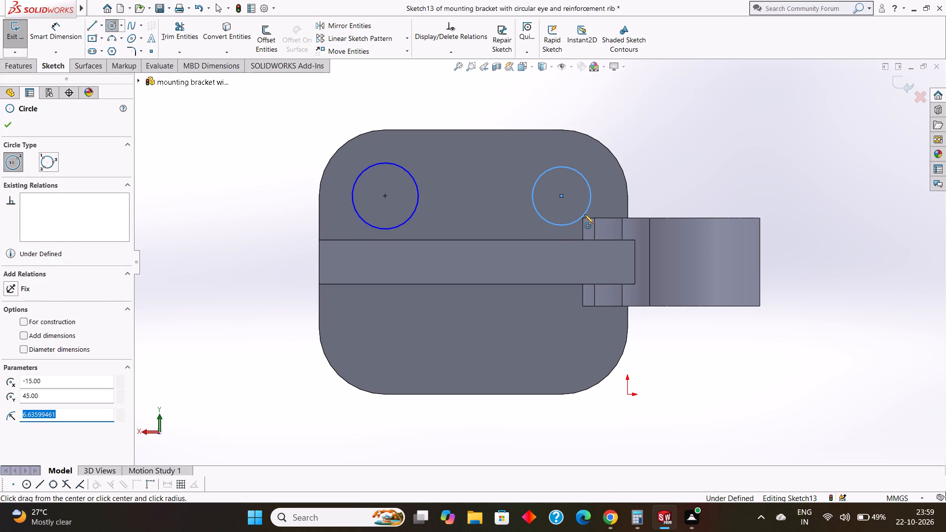
key("BackSpace")
type("7.5")
key("Return")
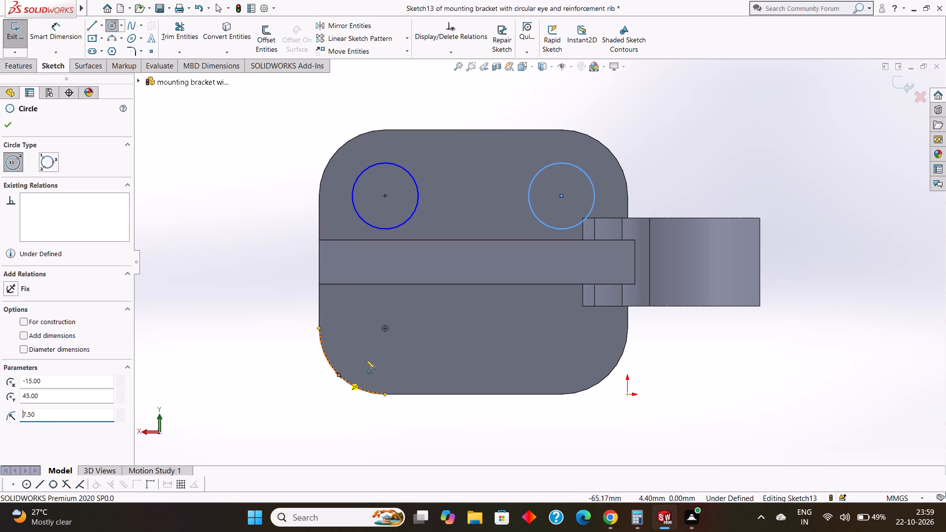
Sketch two more 7.5 mm radius circles, concentric with the two rounded plate corners on the rib's other side.
left_click_drag(386, 330, 404, 358)
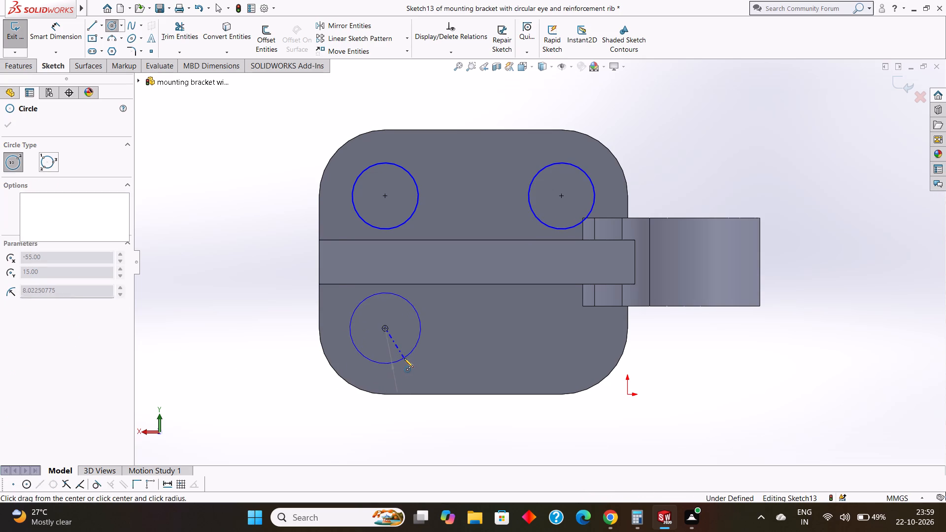
type("7.5")
key("Return")
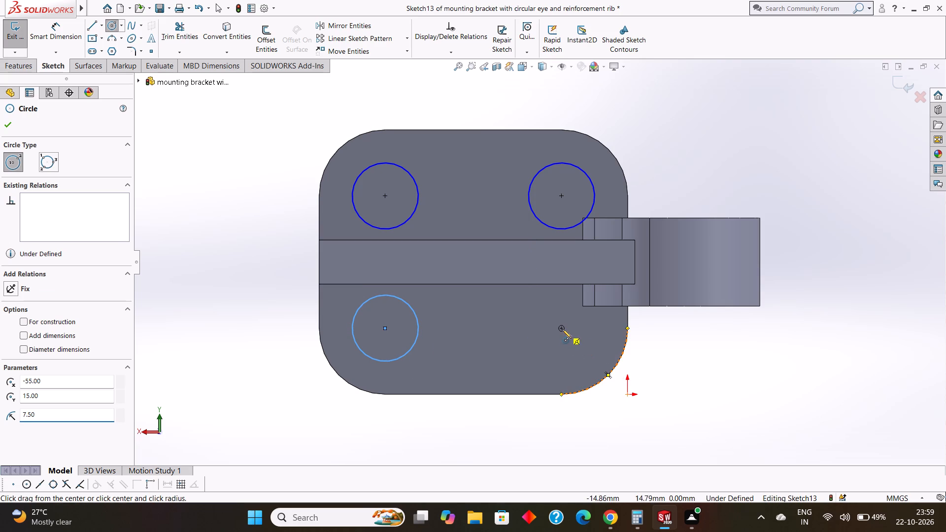
left_click_drag(562, 329, 580, 355)
key("BackSpace")
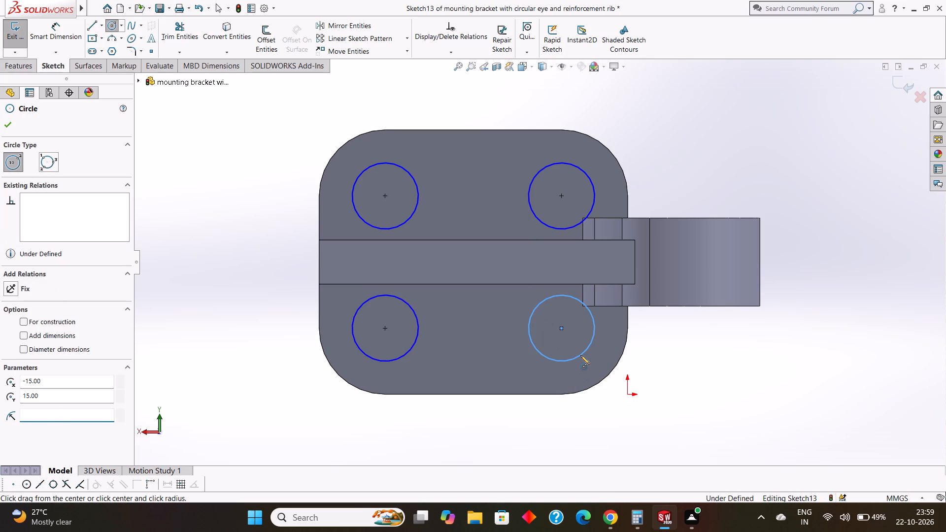
type("7.5")
key("Return")
key("Escape")
key("Escape")
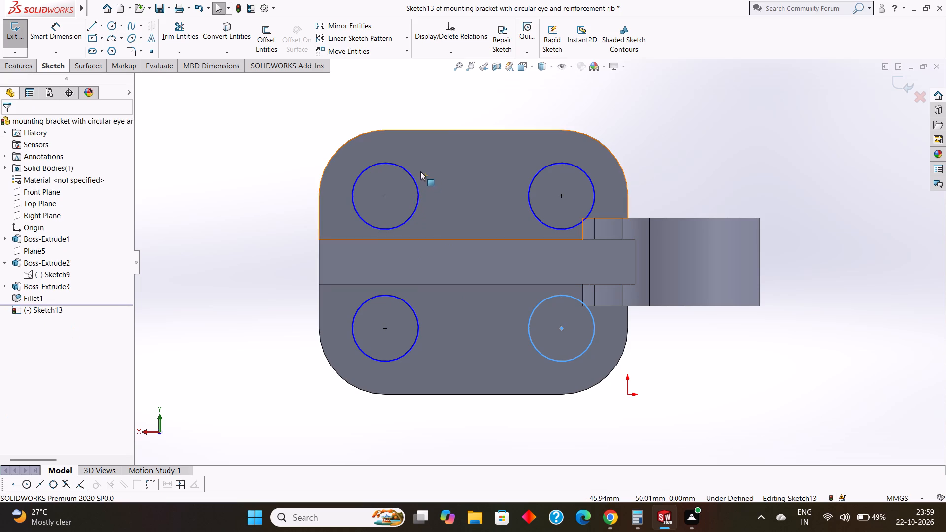
Dimension each of the four corner circles with a 15 mm diameter.
left_click(57, 26)
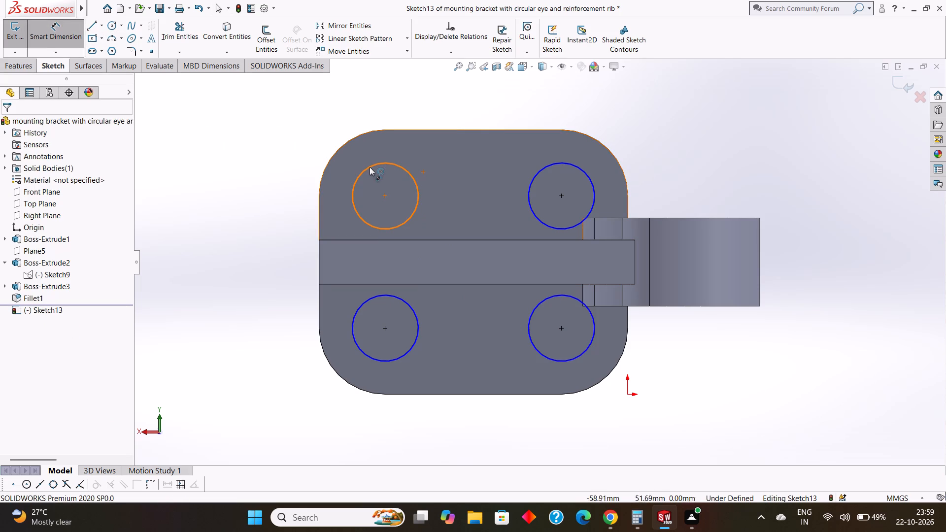
left_click(370, 167)
left_click(376, 95)
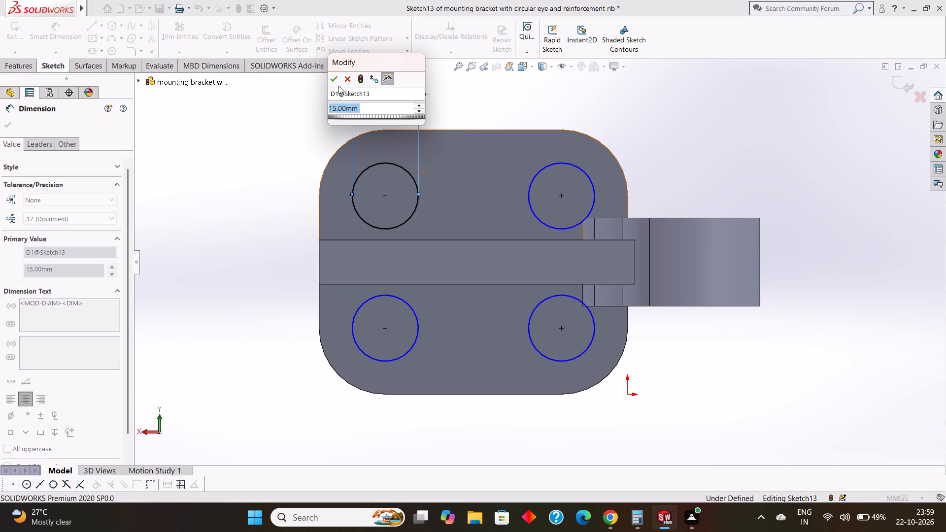
left_click(337, 79)
left_click(564, 166)
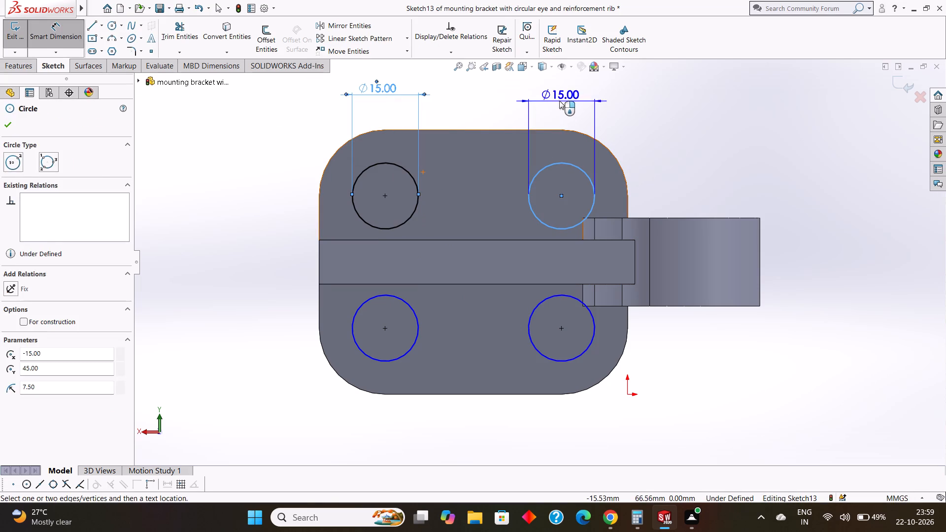
left_click(559, 100)
left_click(520, 82)
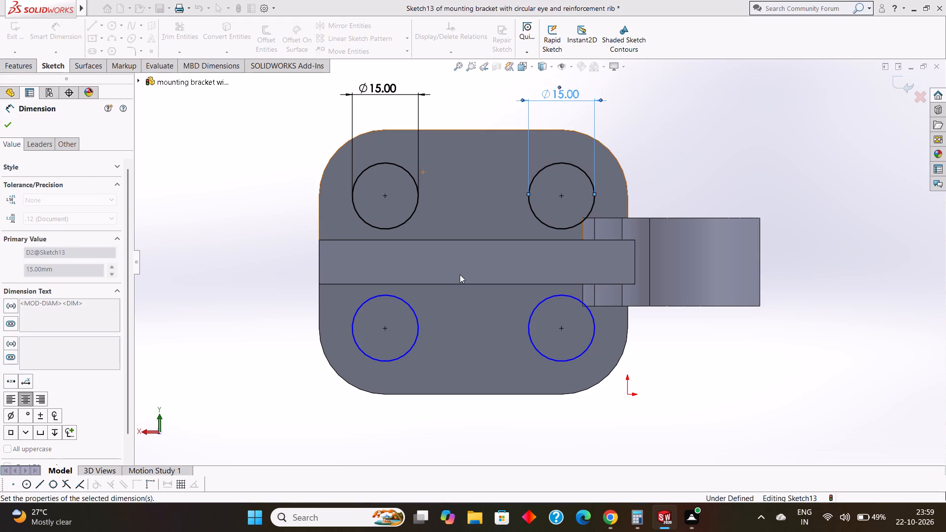
left_click(413, 346)
left_click(380, 430)
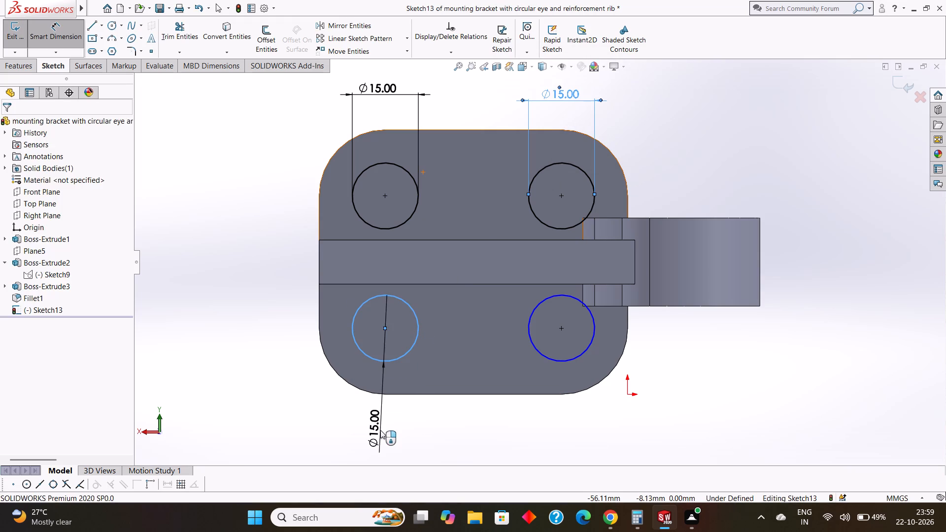
left_click(340, 416)
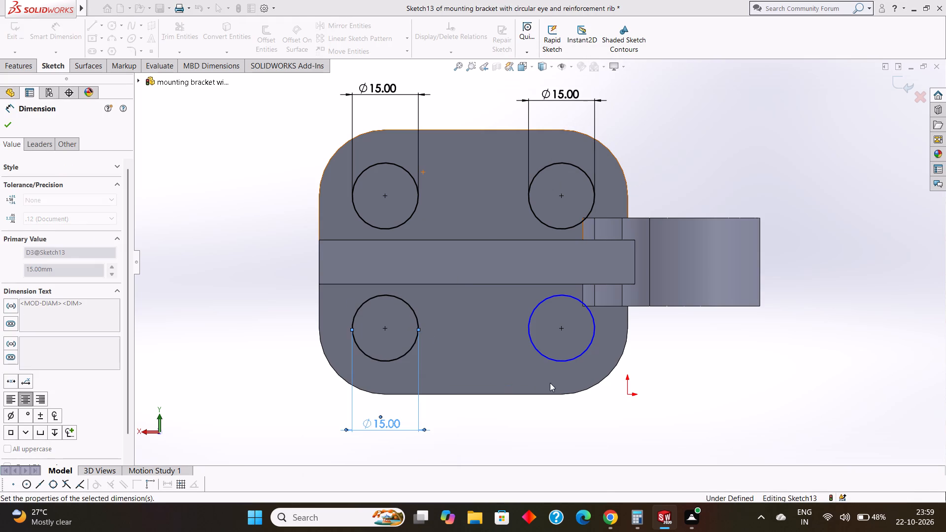
left_click(561, 361)
left_click(566, 425)
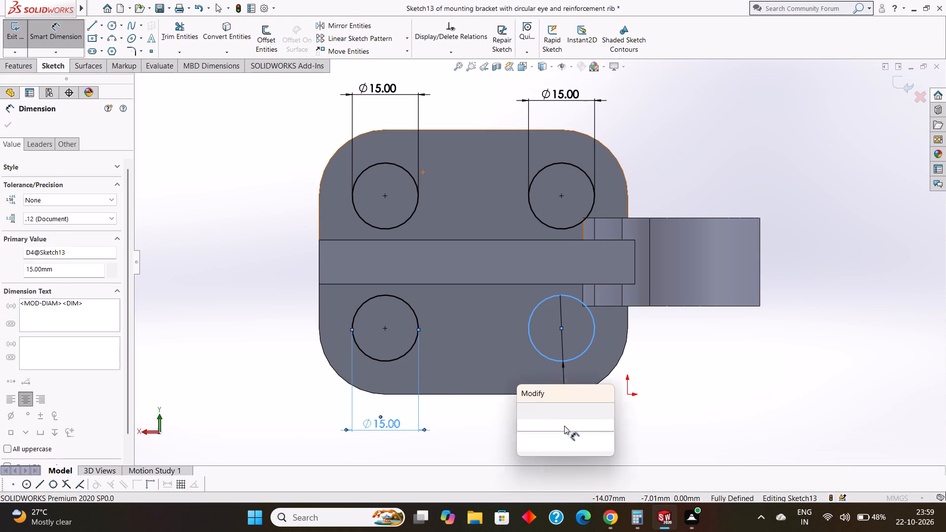
left_click(521, 413)
left_click(5, 124)
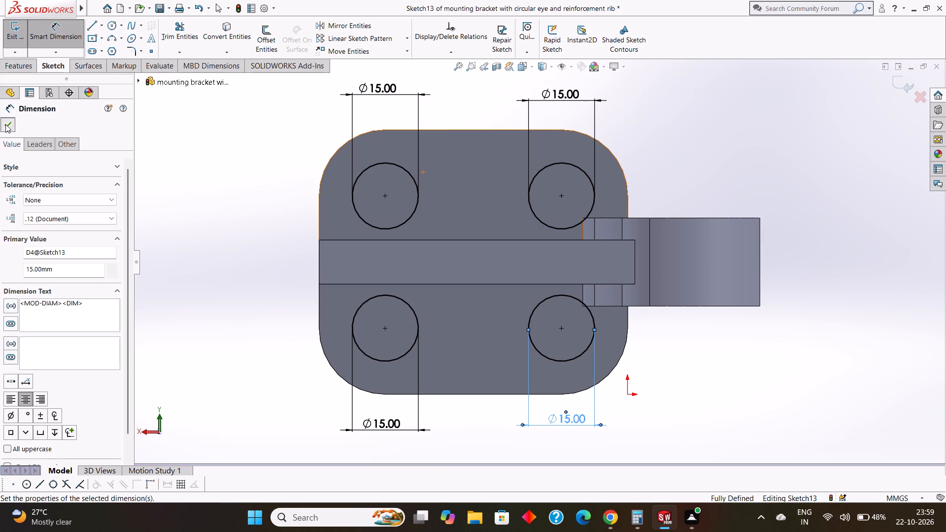
Cut the four circles through the base plate with a blind Extruded Cut 10 mm deep.
left_click(15, 61)
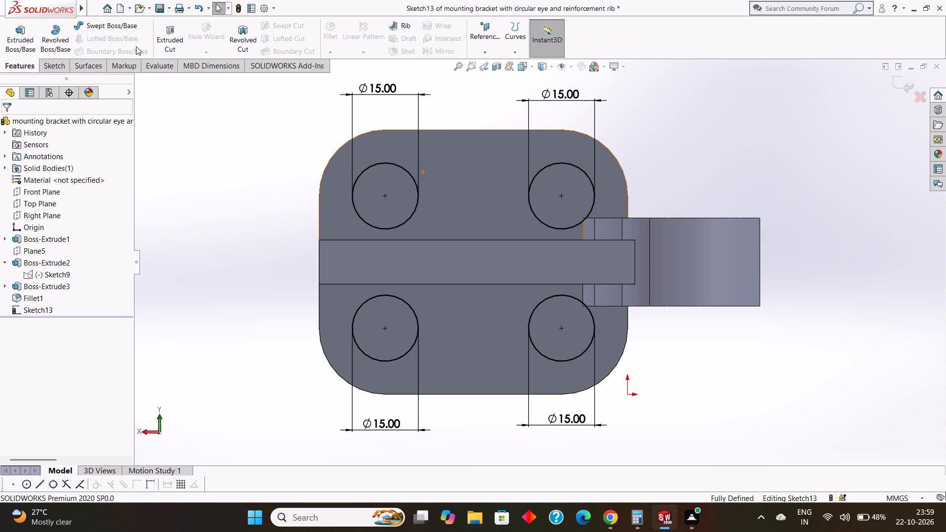
left_click(164, 43)
scroll(322, 204, "up", 2)
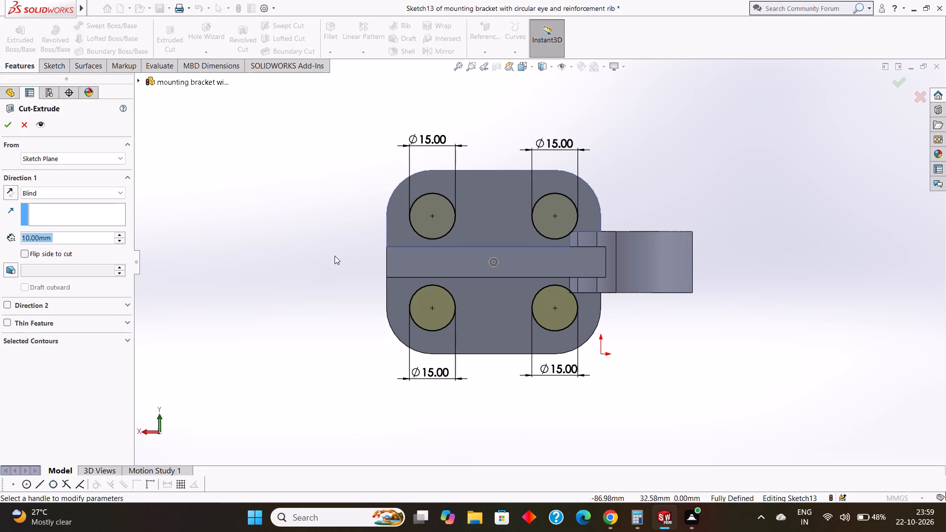
middle_click_drag(335, 256, 377, 177)
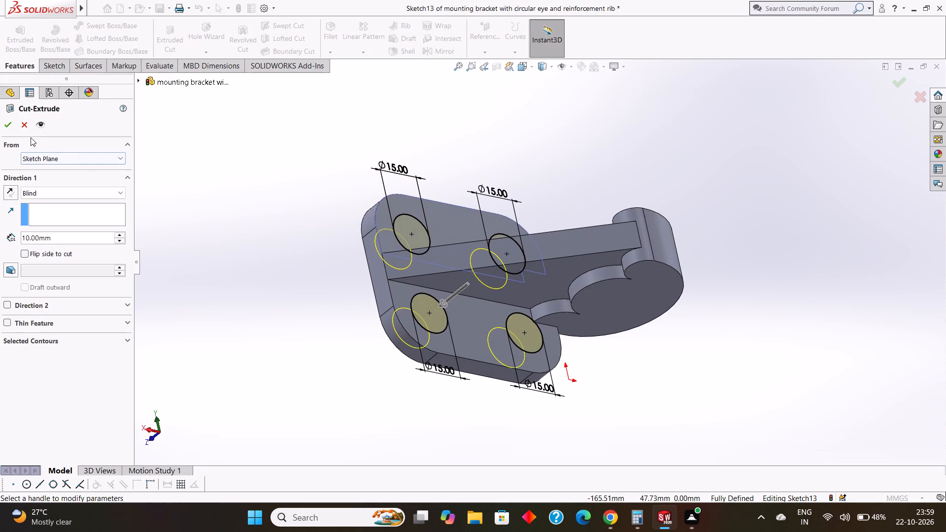
left_click(5, 127)
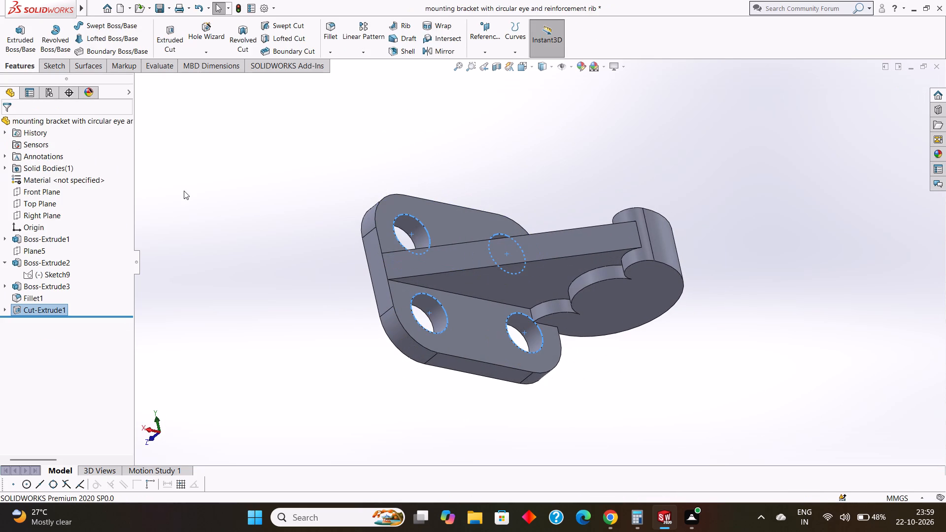
left_click(243, 176)
Examine the four corner holes and the overall bracket from several angles.
middle_click_drag(297, 199, 264, 158)
scroll(264, 158, "up", 1)
middle_click_drag(275, 199, 271, 177)
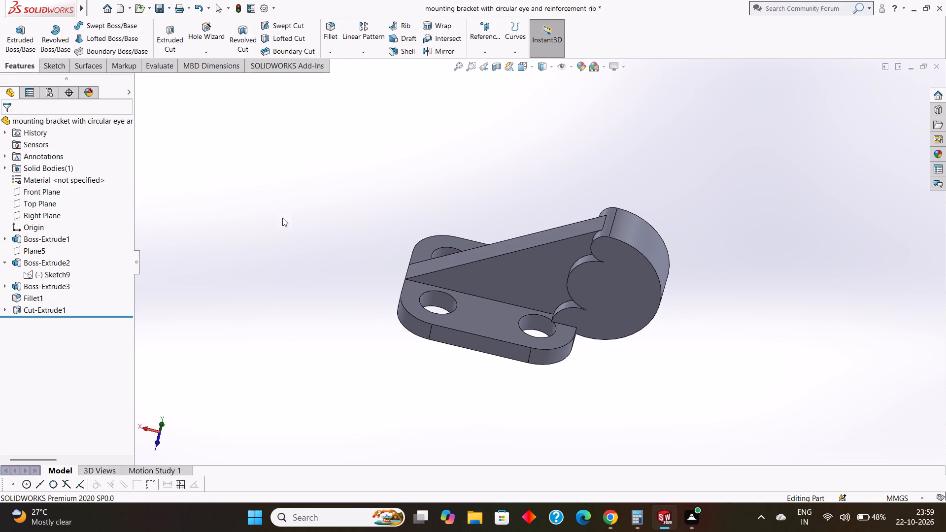
middle_click_drag(294, 240, 287, 235)
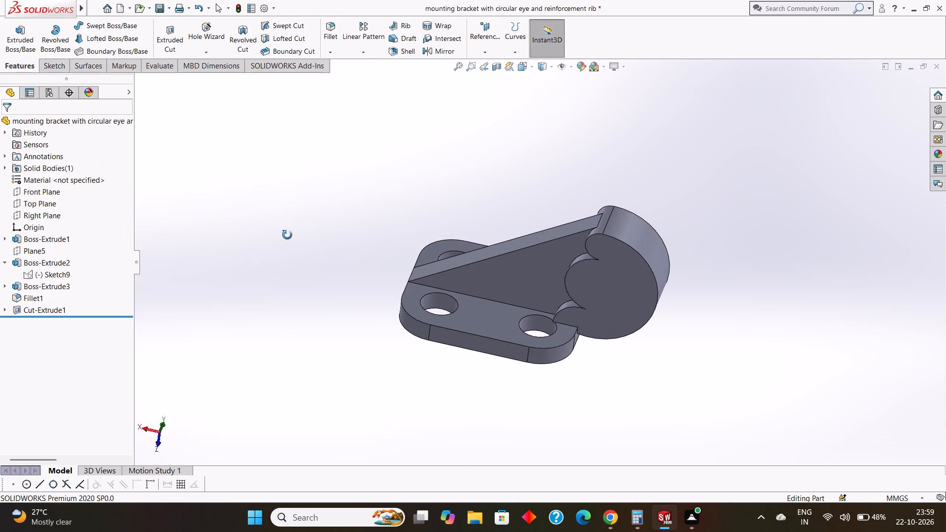
middle_click_drag(287, 235, 288, 236)
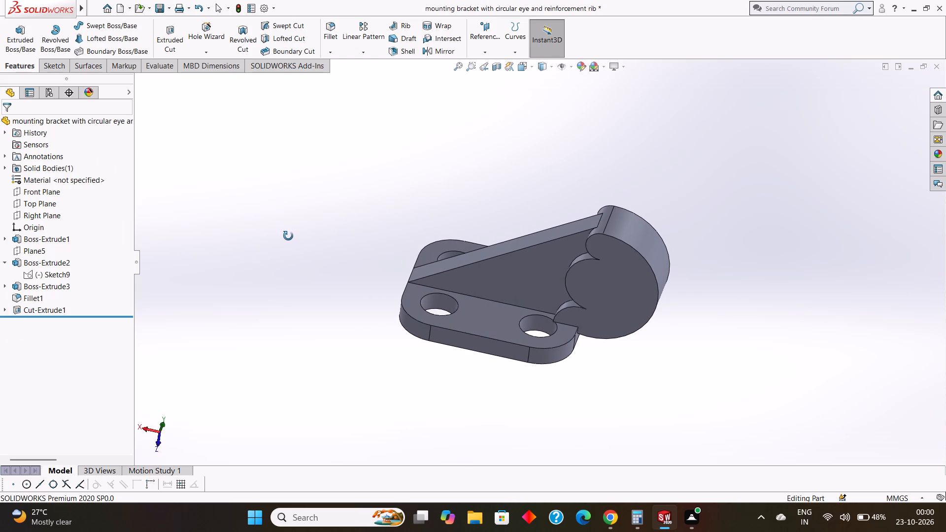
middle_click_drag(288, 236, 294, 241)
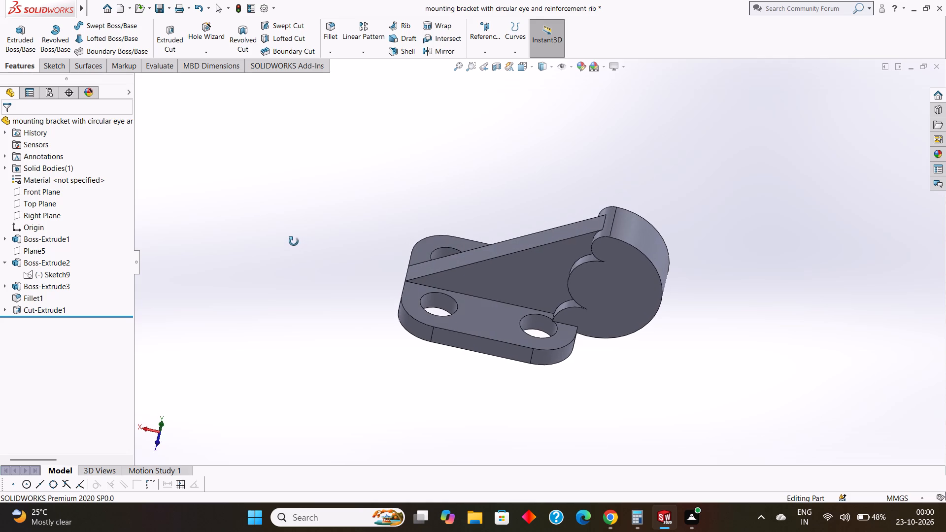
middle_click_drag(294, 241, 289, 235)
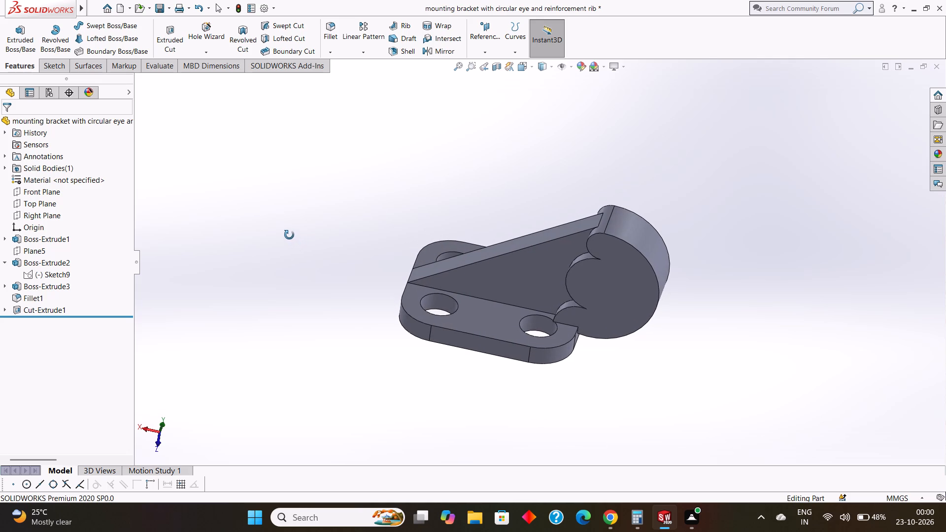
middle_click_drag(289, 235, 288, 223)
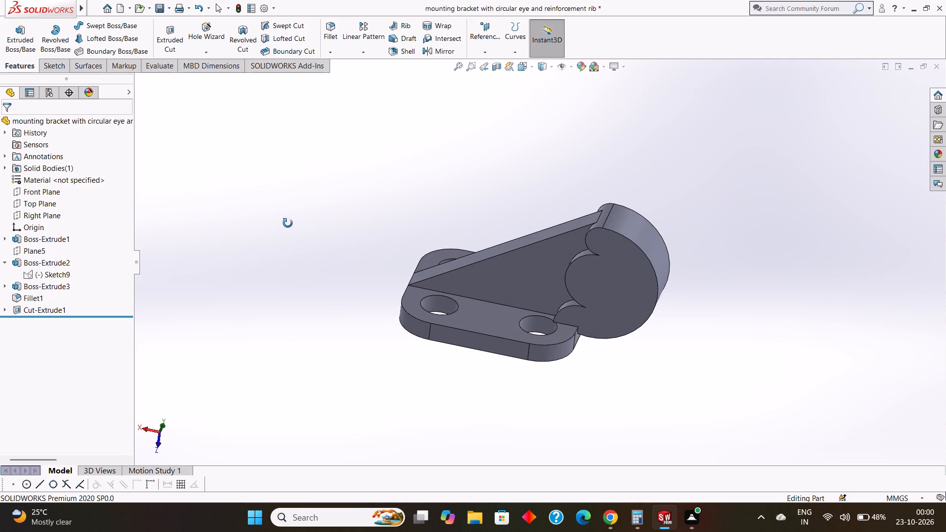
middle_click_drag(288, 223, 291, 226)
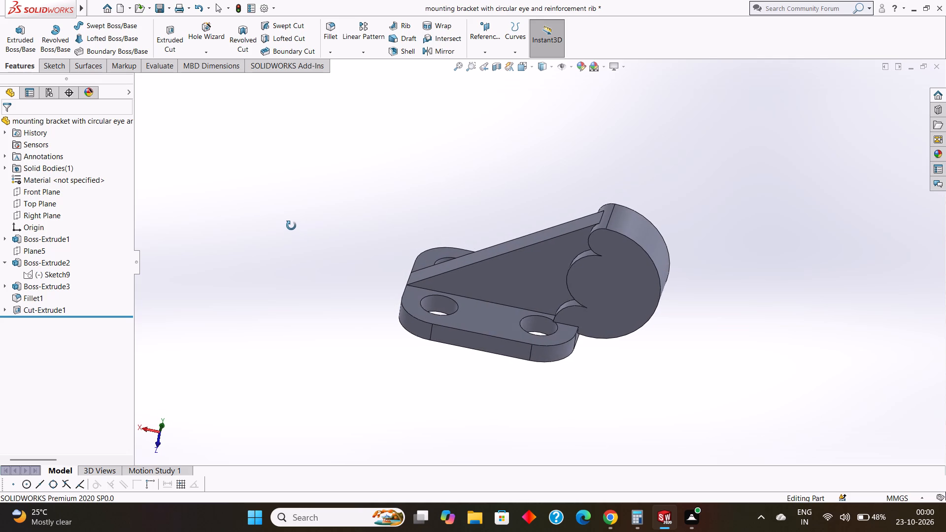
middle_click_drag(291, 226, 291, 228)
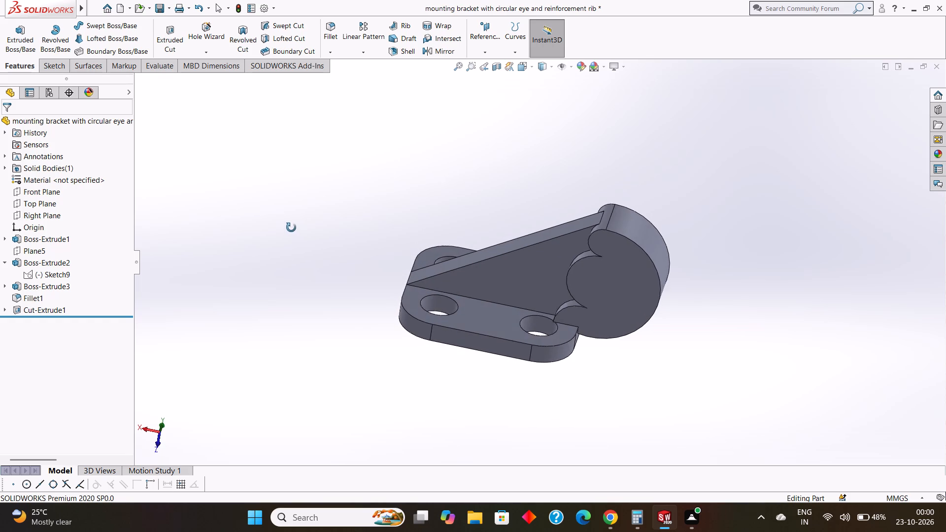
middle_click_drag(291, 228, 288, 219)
Sketch a 12.5 mm radius circle on the circular eye's flat side face, concentric with the eye's rounded outer edge.
left_click(609, 286)
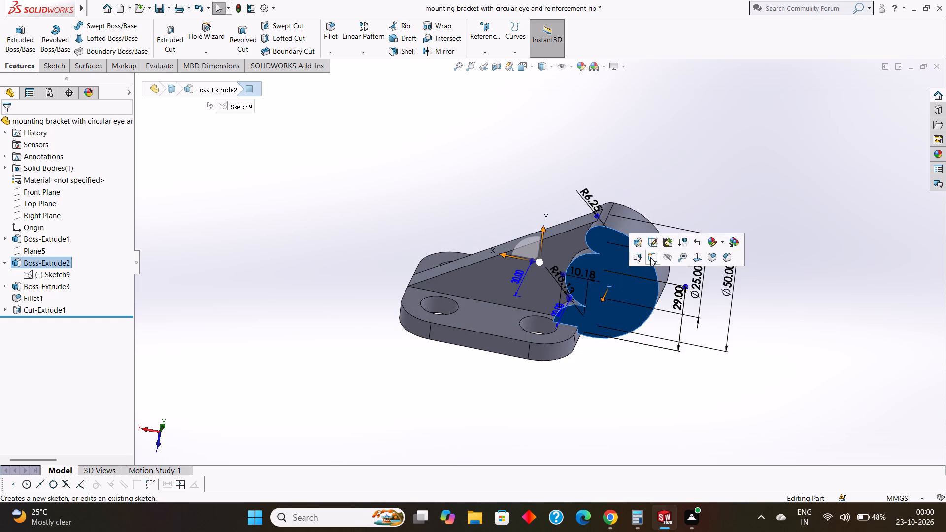
left_click(650, 257)
key("ctrl+8")
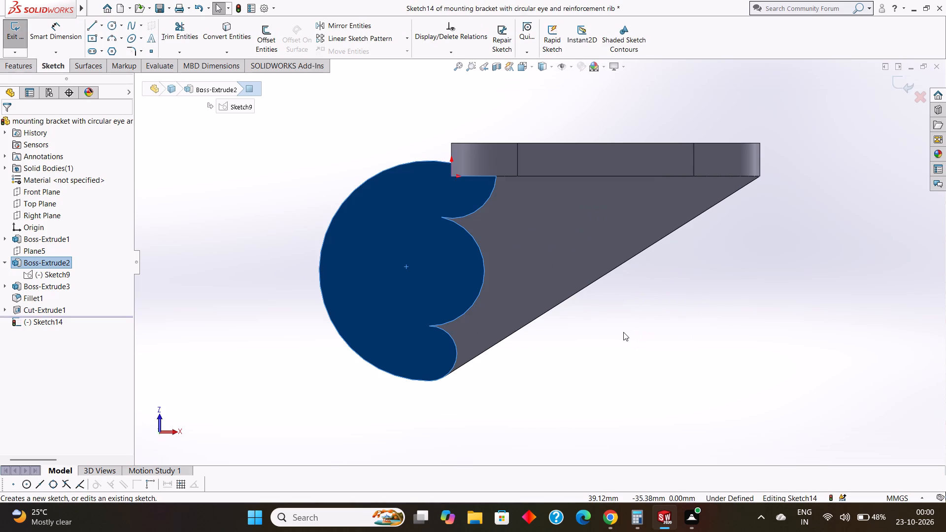
key("Escape")
middle_click_drag(618, 333, 637, 338)
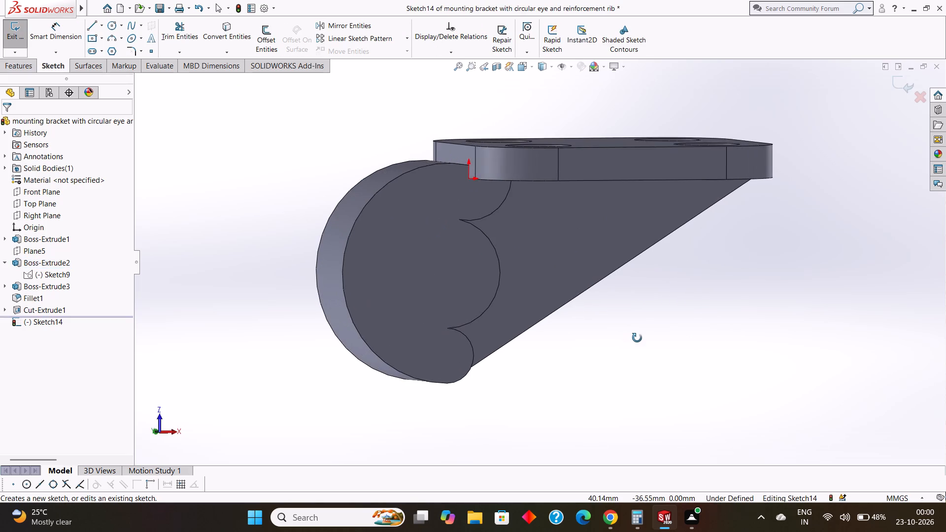
middle_click_drag(637, 338, 630, 358)
scroll(636, 341, "down", 1)
left_click(358, 260)
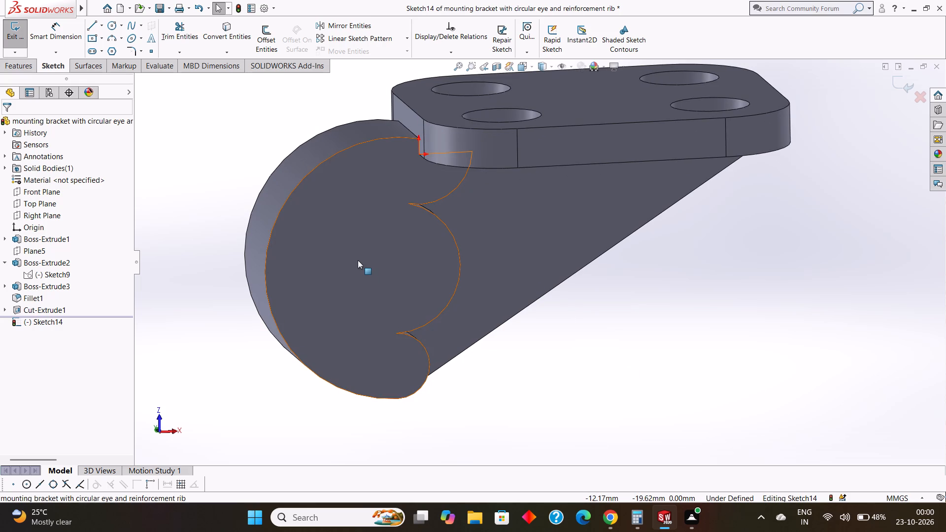
key("ctrl+8")
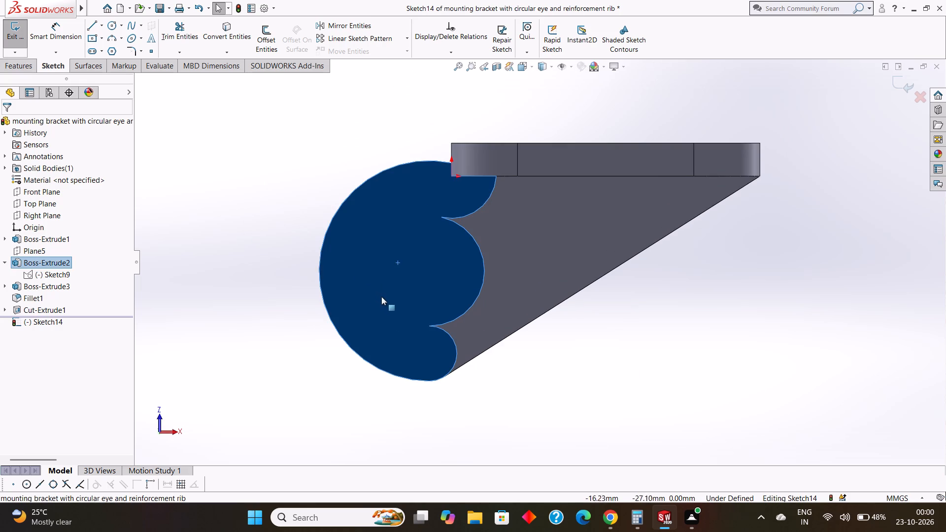
key("Escape")
left_click(111, 27)
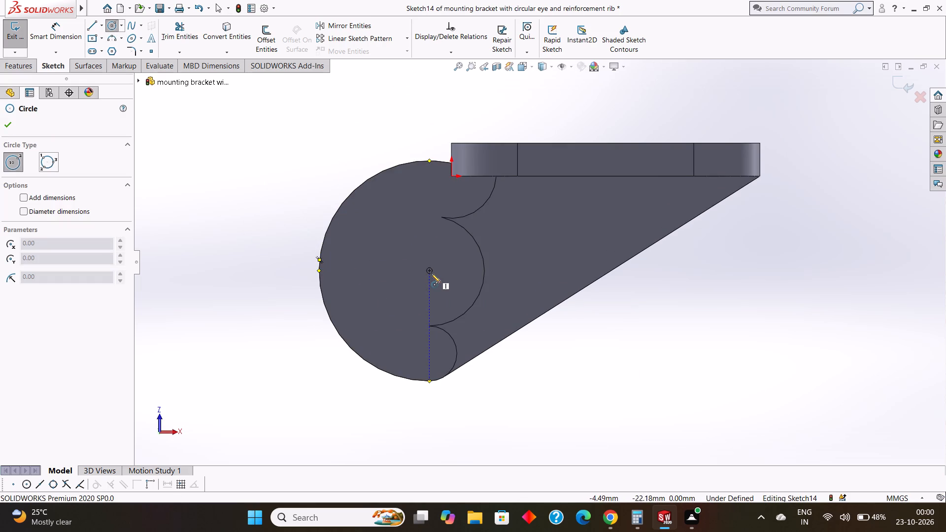
left_click_drag(430, 270, 469, 300)
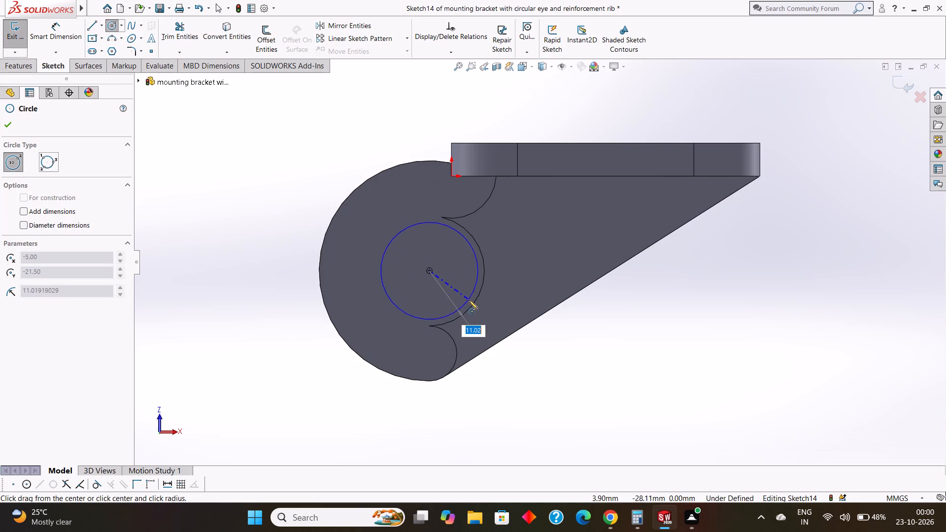
left_click_drag(469, 300, 471, 306)
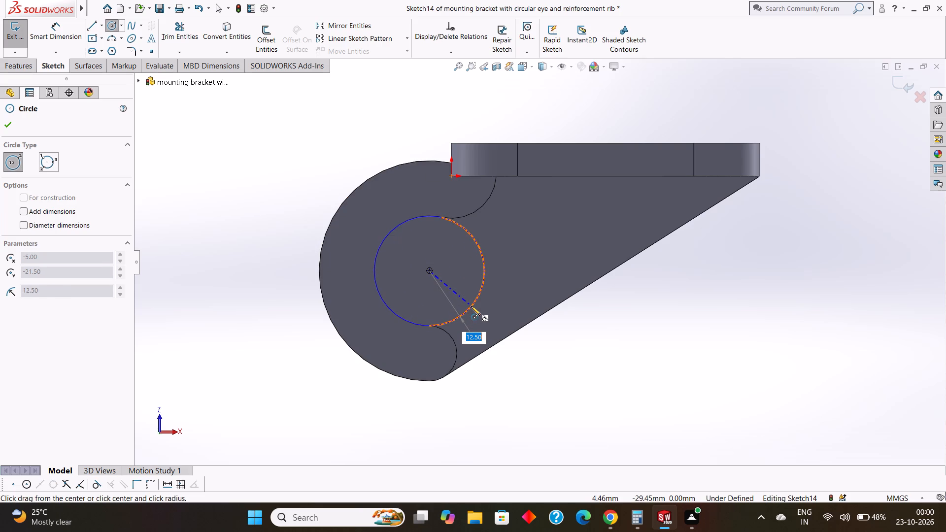
left_click_drag(471, 306, 473, 309)
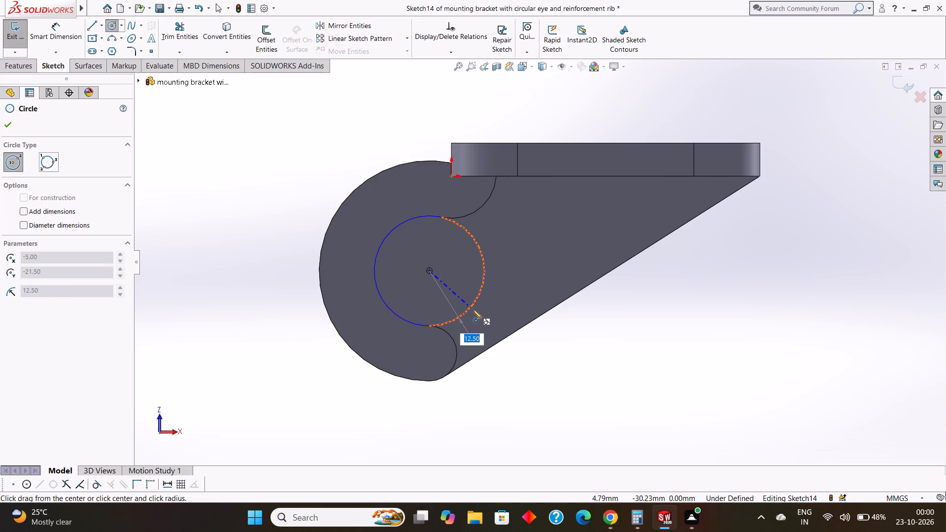
left_click_drag(473, 309, 470, 310)
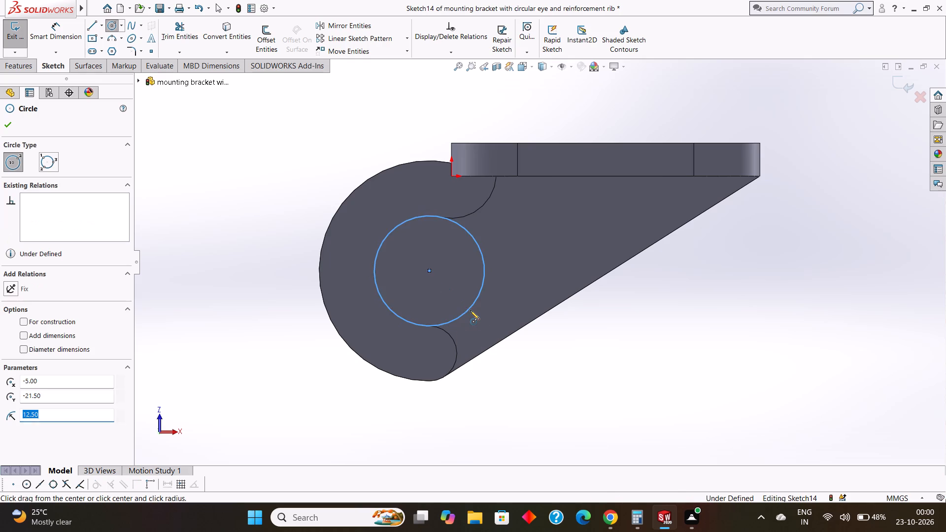
left_click(8, 127)
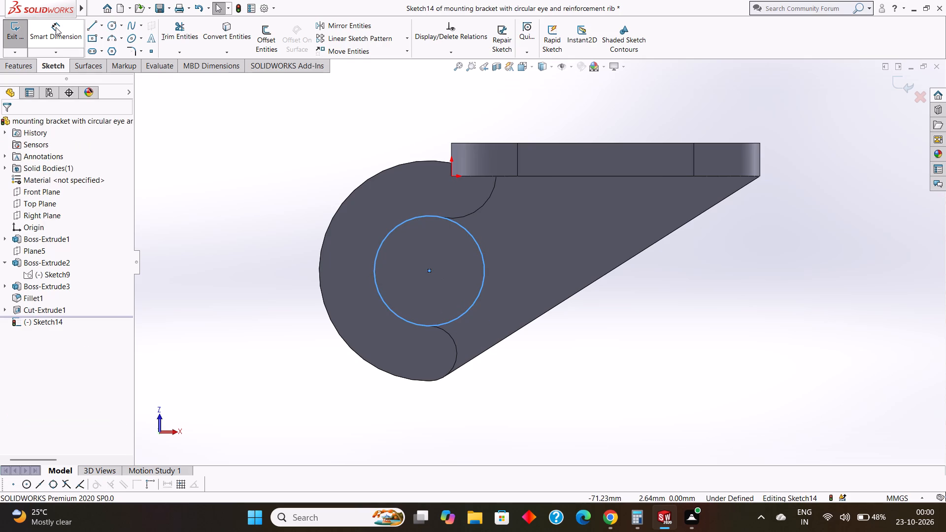
Dimension the eye circle with a 25 mm diameter.
left_click(56, 27)
left_click(393, 230)
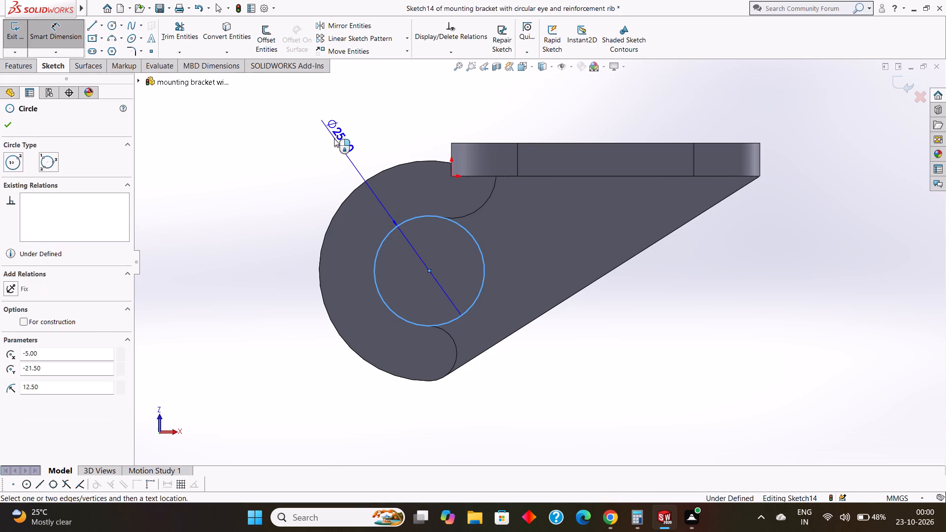
left_click(334, 138)
left_click(289, 119)
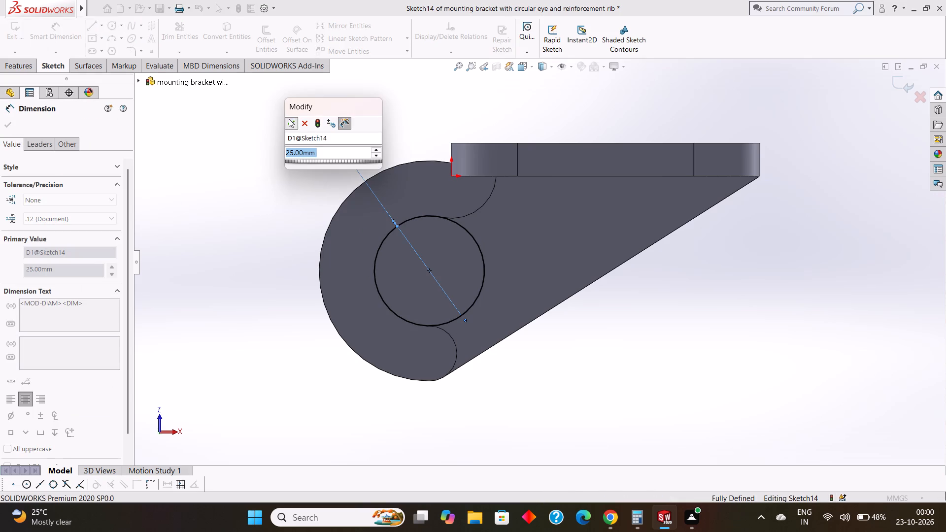
left_click(6, 118)
Cut the 25 mm circle through the eye with an Extruded Cut set to Through All.
left_click(24, 67)
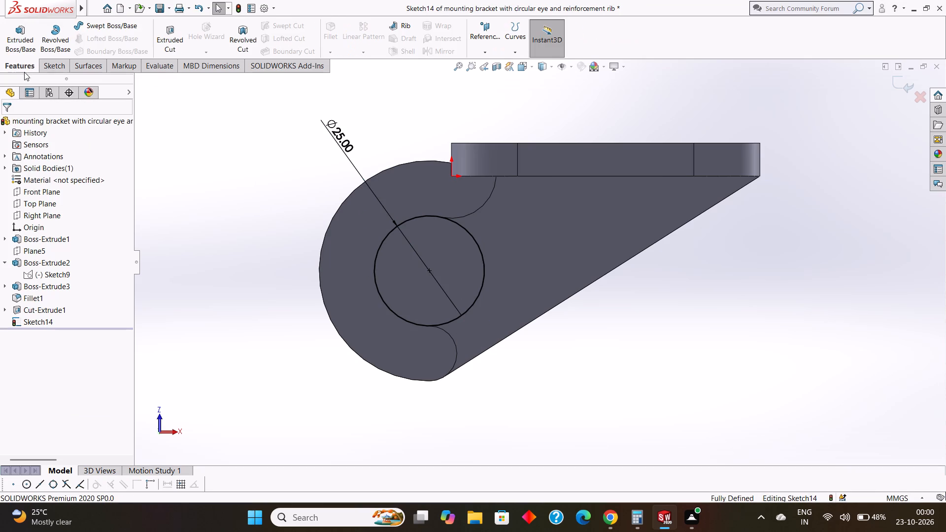
left_click(163, 42)
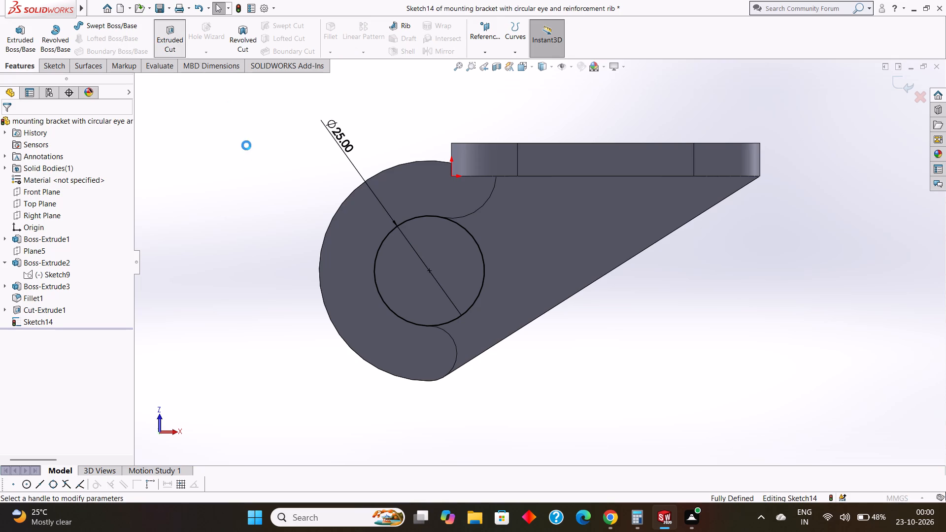
middle_click_drag(261, 174, 328, 243)
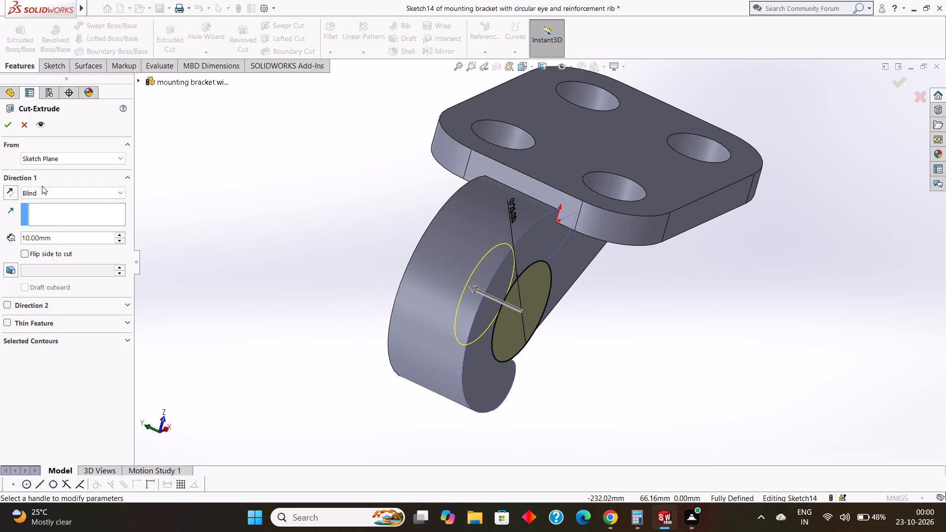
left_click(40, 194)
left_click(40, 212)
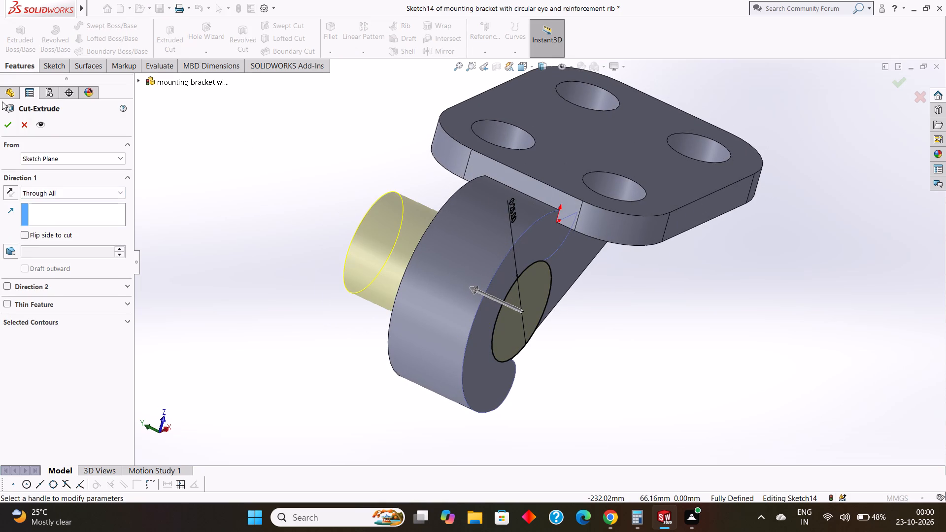
left_click(2, 127)
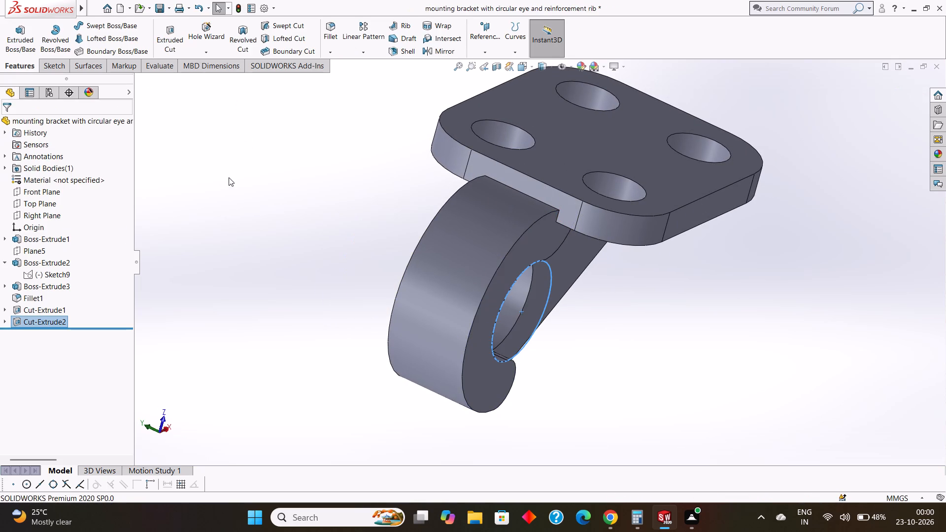
left_click(237, 179)
Examine the eye's through hole, the rib and the base plate from several angles.
middle_click_drag(300, 201, 274, 158)
middle_click_drag(303, 228, 333, 139)
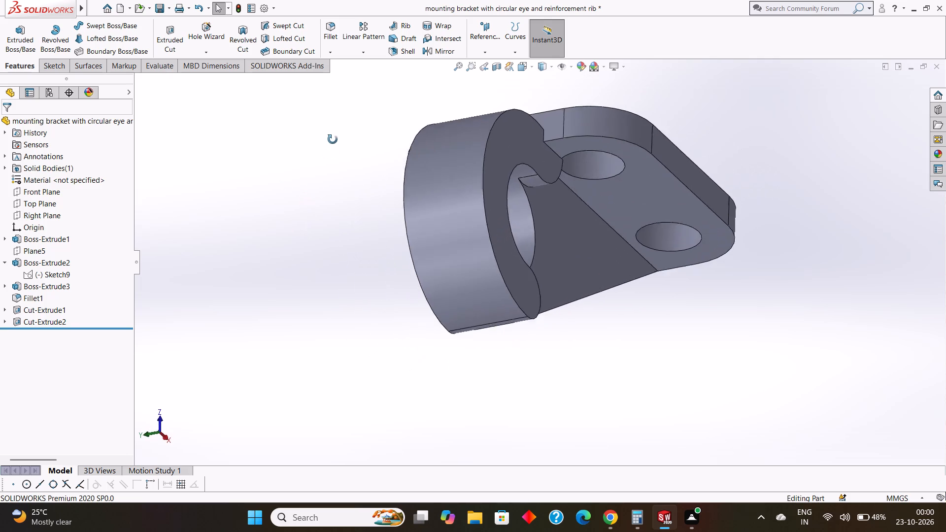
middle_click_drag(333, 139, 334, 138)
middle_click_drag(351, 228, 378, 145)
scroll(378, 145, "up", 1)
scroll(385, 208, "up", 4)
middle_click_drag(386, 235, 409, 162)
middle_click_drag(397, 215, 387, 129)
middle_click_drag(385, 237, 444, 292)
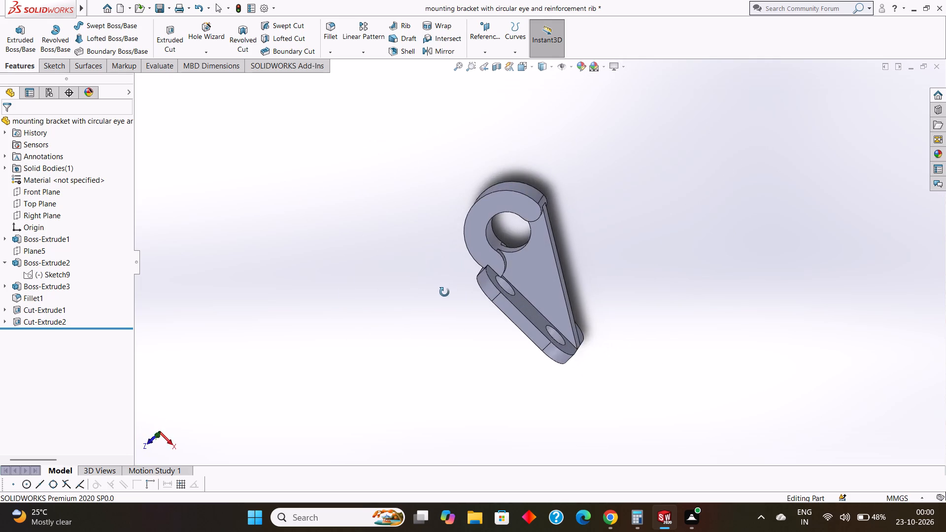
middle_click_drag(444, 292, 351, 253)
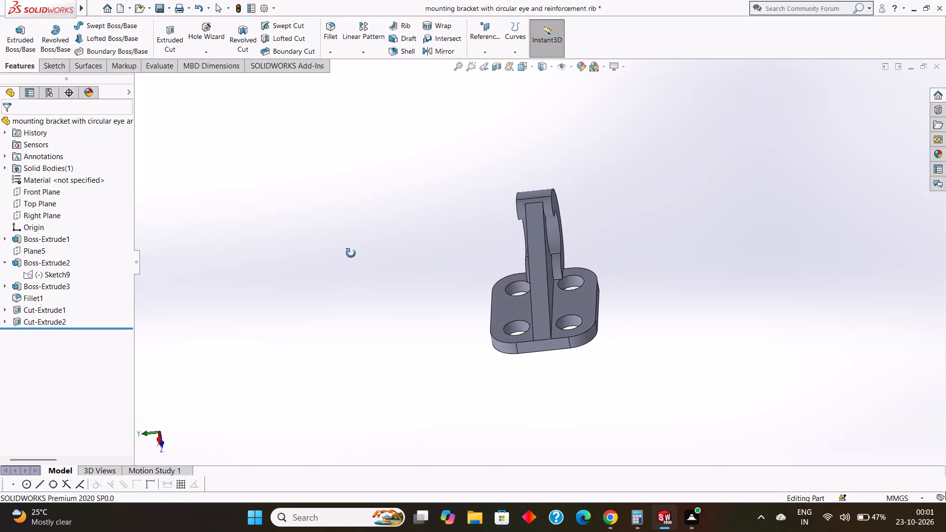
middle_click_drag(351, 253, 371, 257)
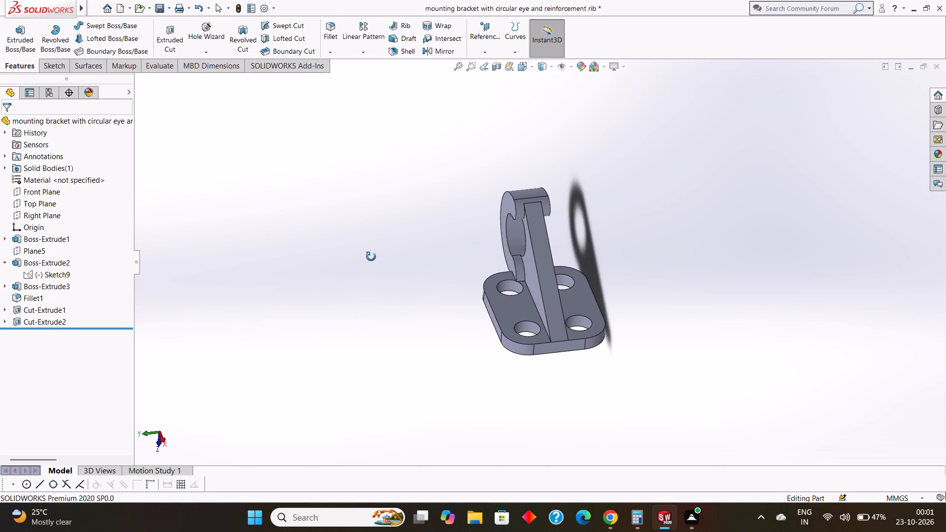
middle_click_drag(371, 257, 361, 246)
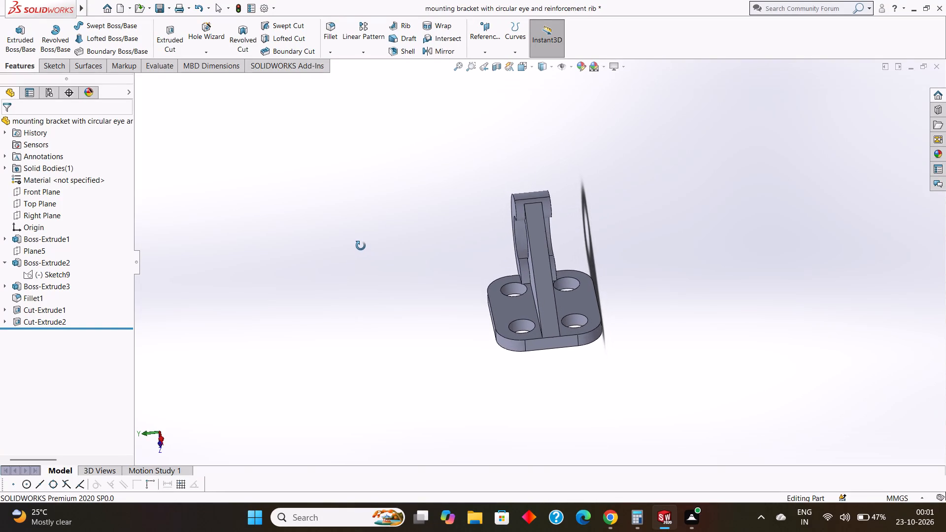
middle_click_drag(361, 246, 372, 260)
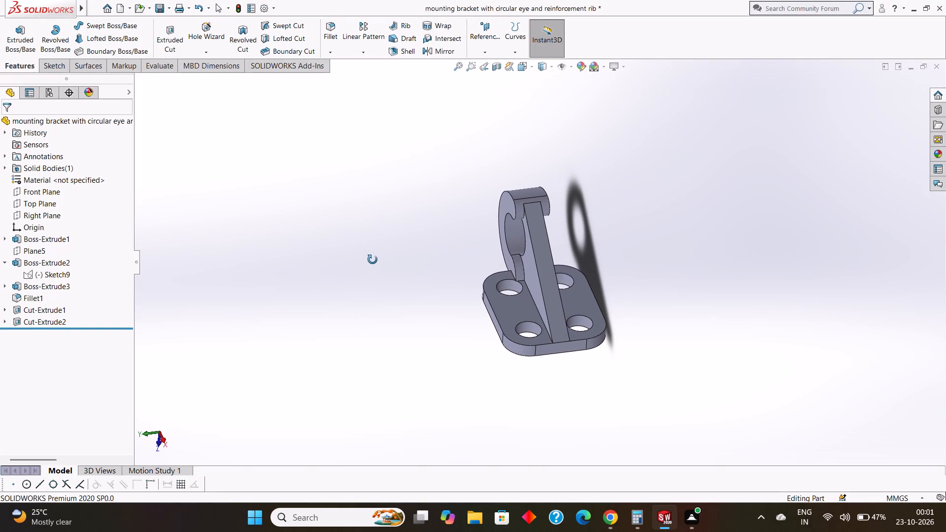
middle_click_drag(372, 260, 383, 264)
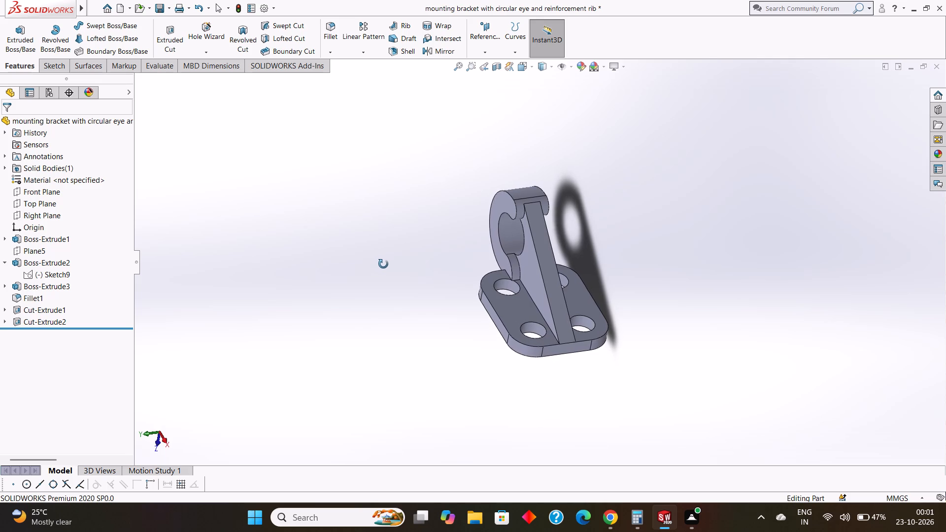
middle_click_drag(383, 264, 406, 278)
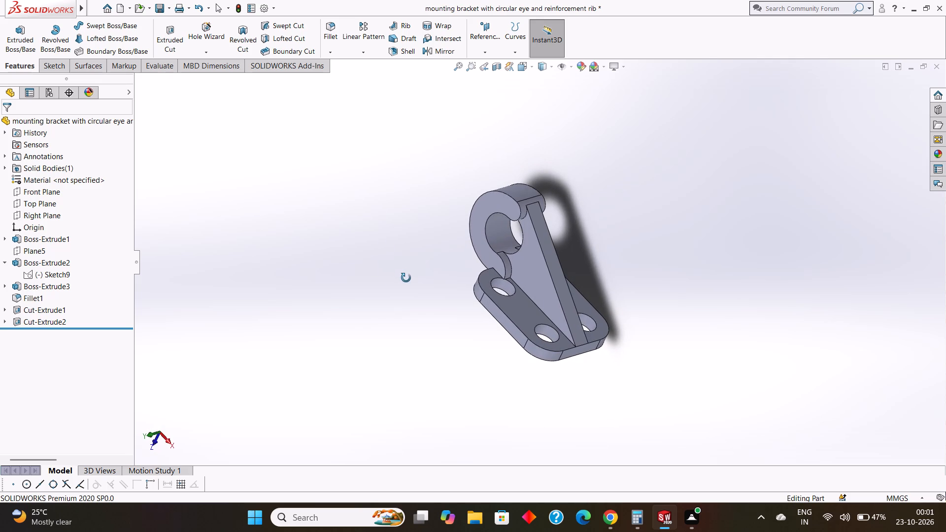
middle_click_drag(406, 278, 424, 302)
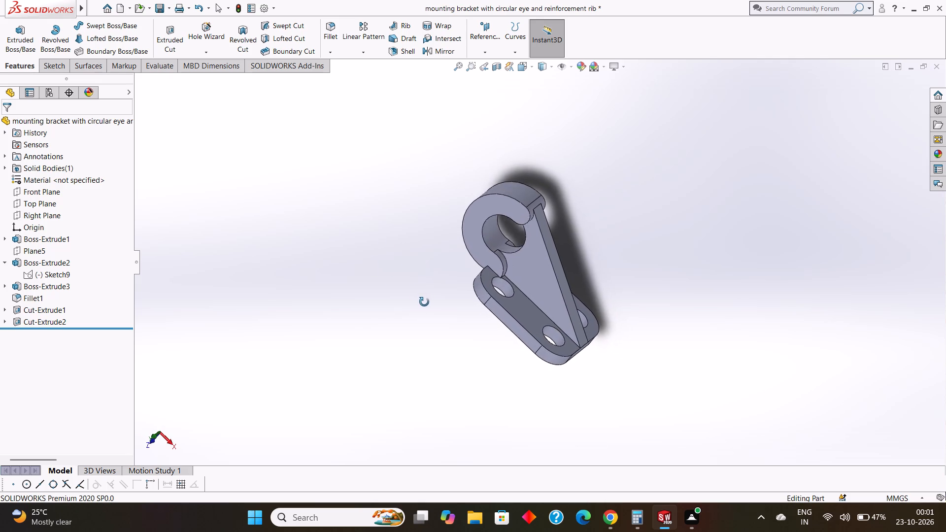
middle_click_drag(424, 302, 440, 303)
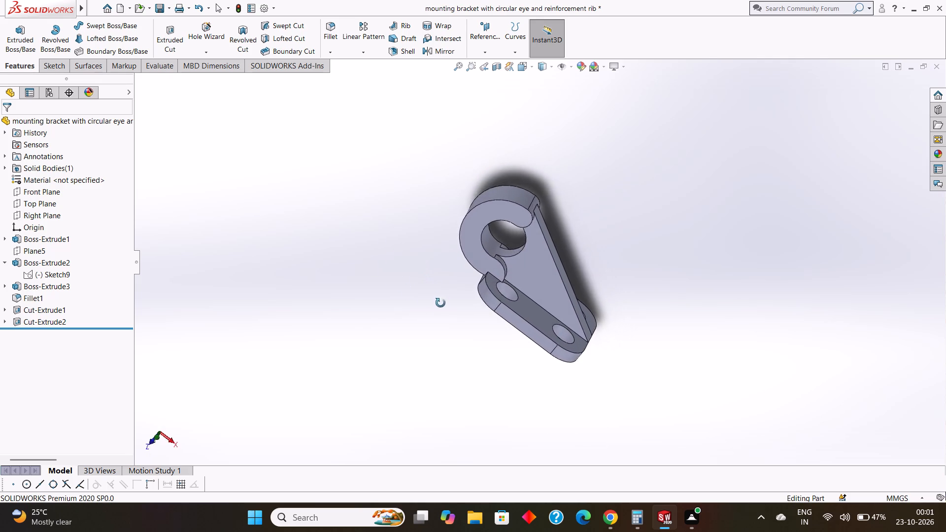
middle_click_drag(440, 303, 403, 320)
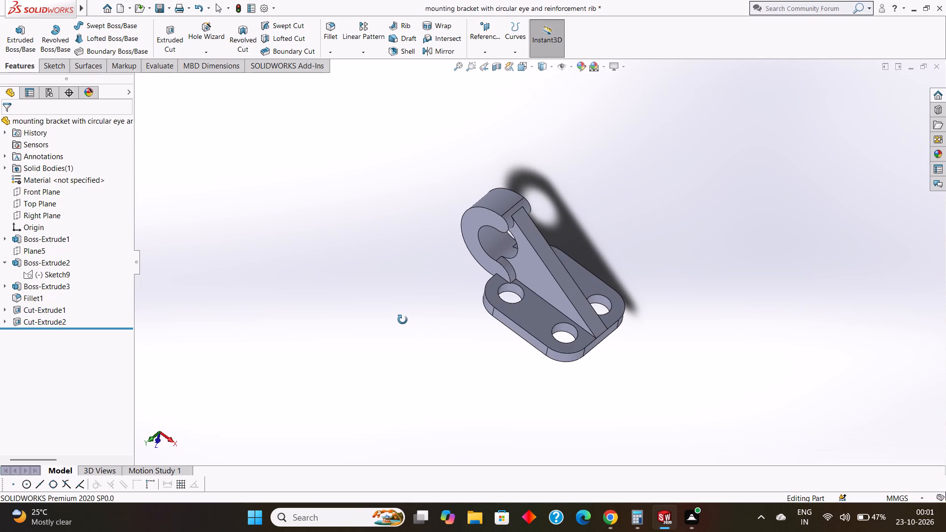
middle_click_drag(403, 320, 415, 322)
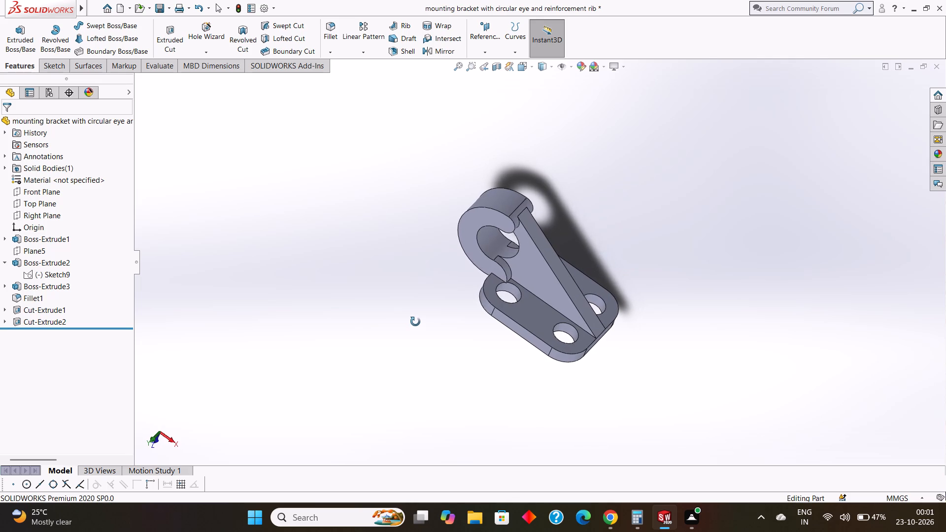
Examine the bracket's eye, reinforcement rib and base plate from several angles.
middle_click_drag(415, 322, 416, 321)
scroll(419, 324, "up", 1)
middle_click_drag(424, 328, 422, 308)
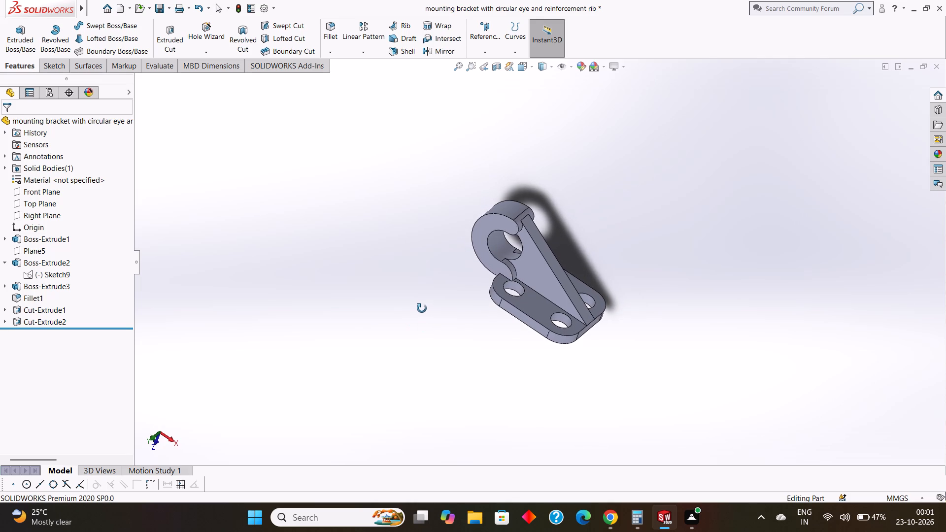
middle_click_drag(422, 308, 361, 289)
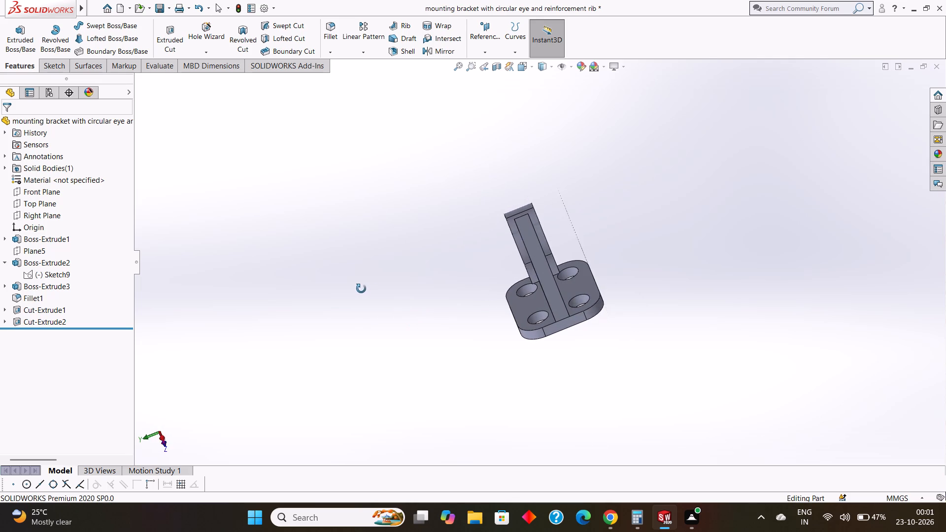
middle_click_drag(361, 289, 395, 308)
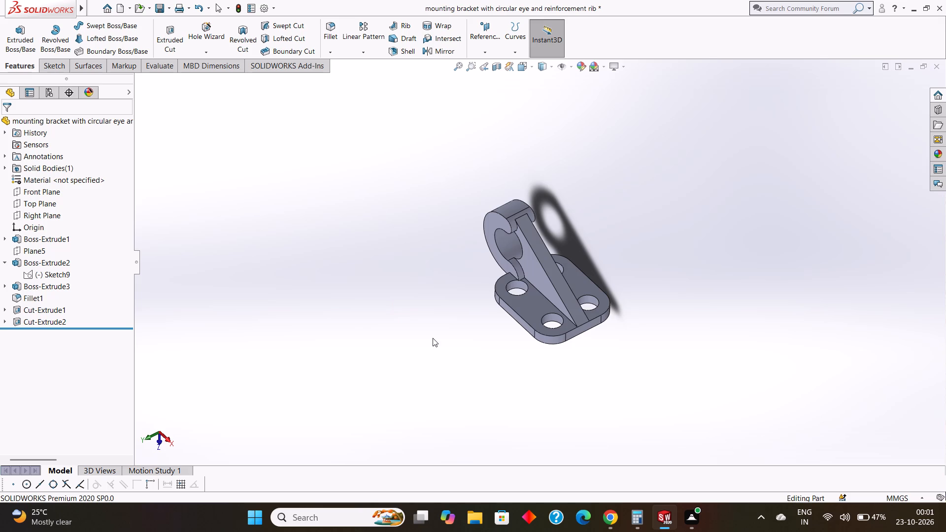
middle_click_drag(433, 338, 444, 337)
scroll(510, 327, "down", 3)
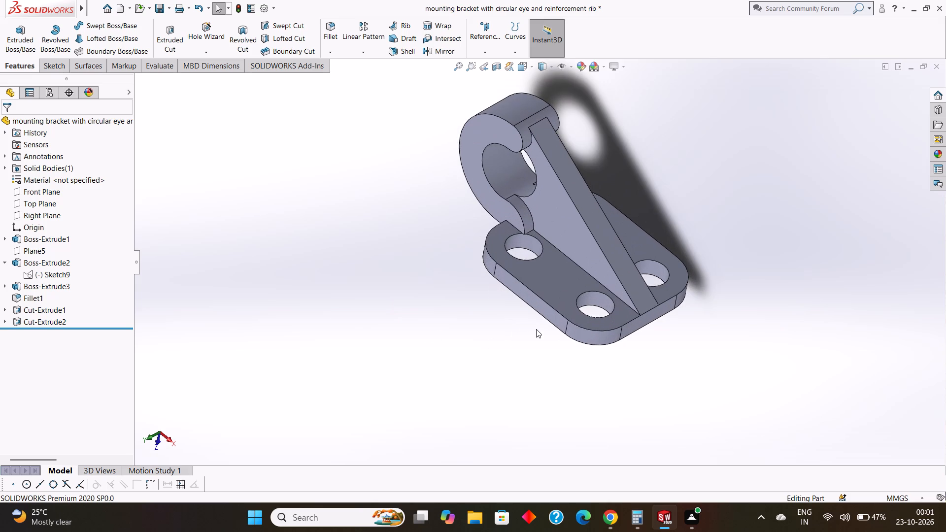
scroll(537, 330, "up", 1)
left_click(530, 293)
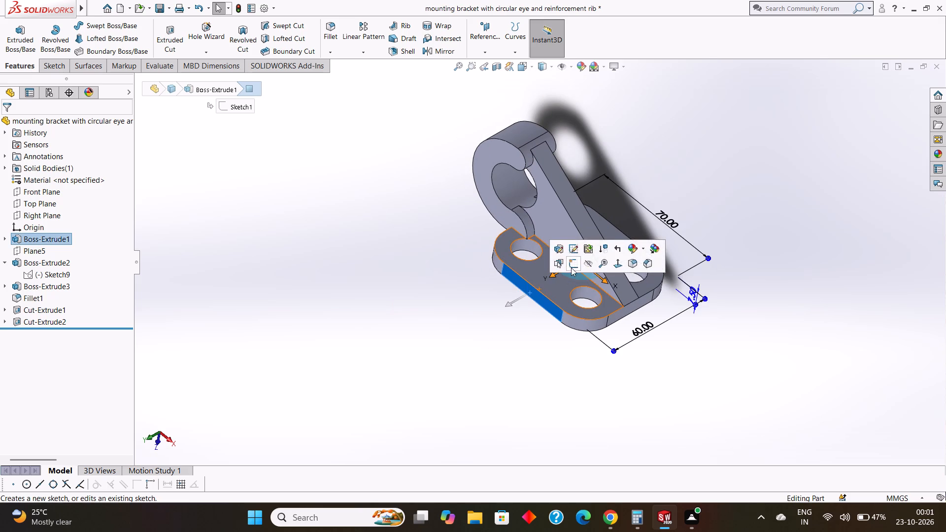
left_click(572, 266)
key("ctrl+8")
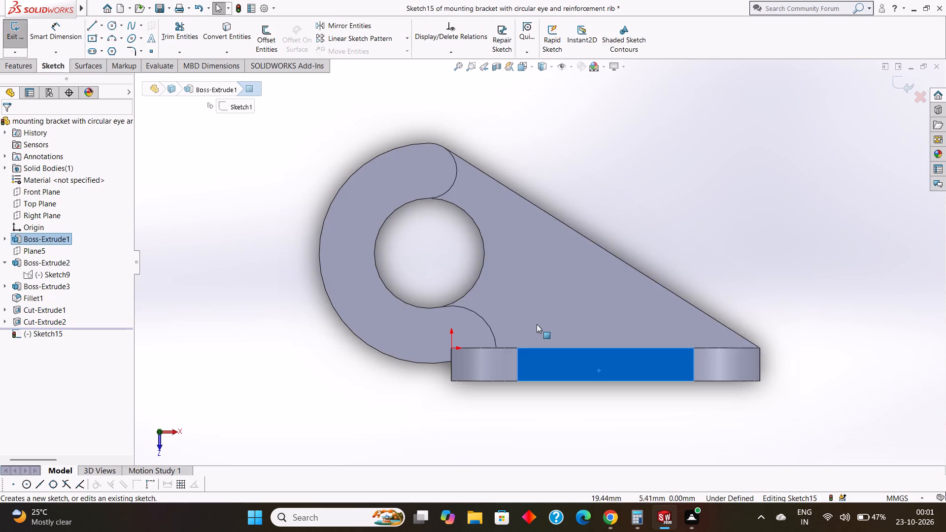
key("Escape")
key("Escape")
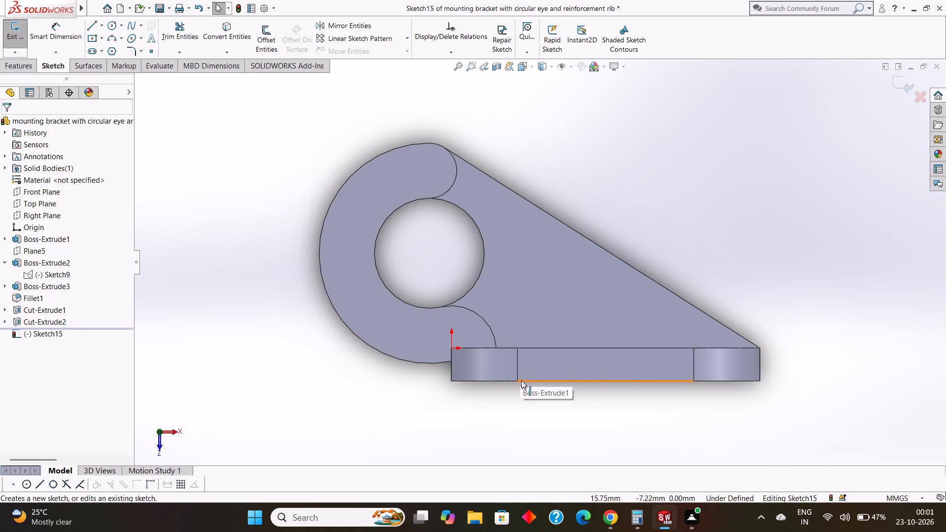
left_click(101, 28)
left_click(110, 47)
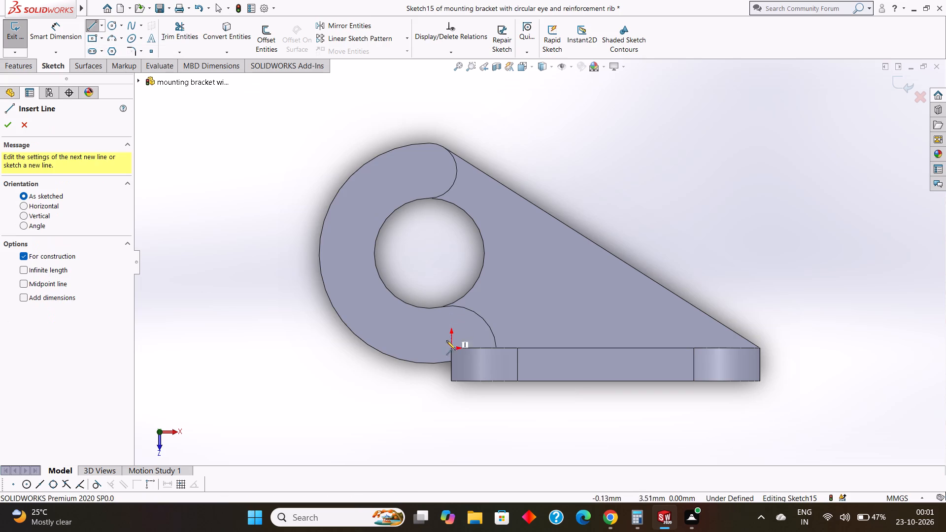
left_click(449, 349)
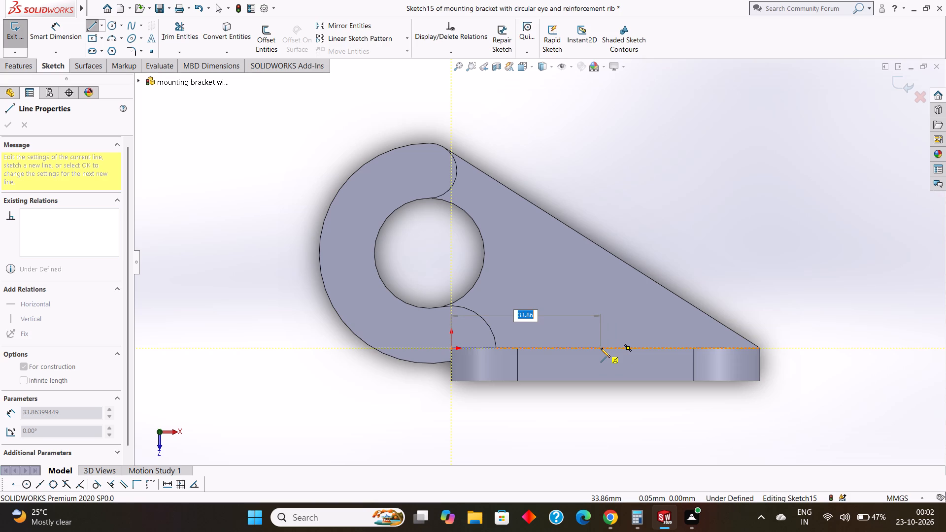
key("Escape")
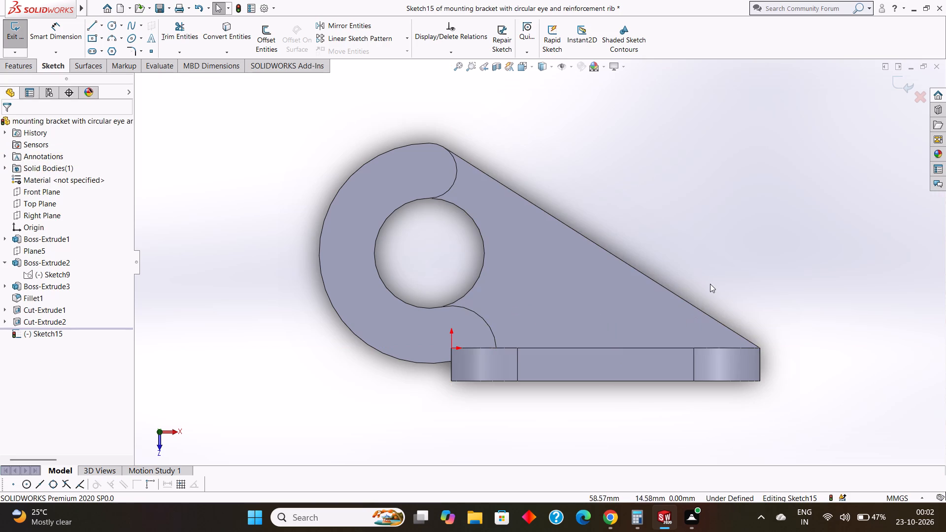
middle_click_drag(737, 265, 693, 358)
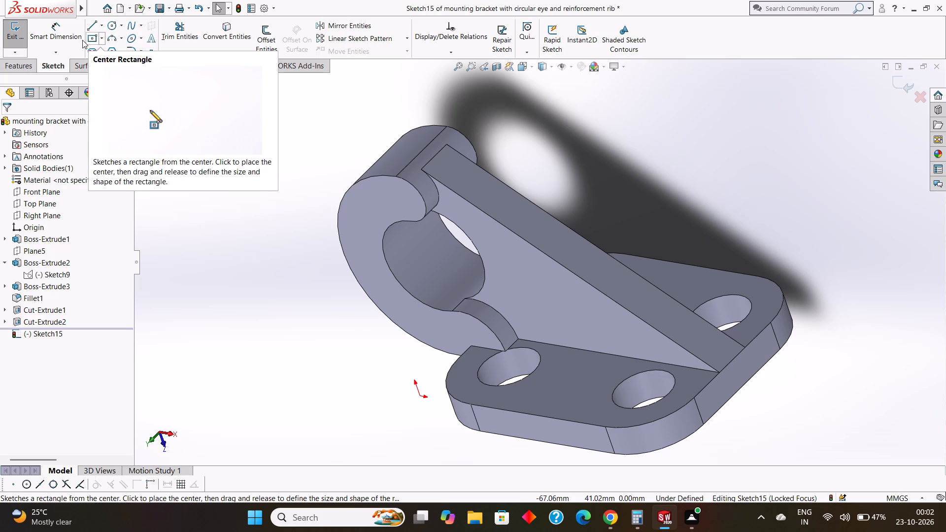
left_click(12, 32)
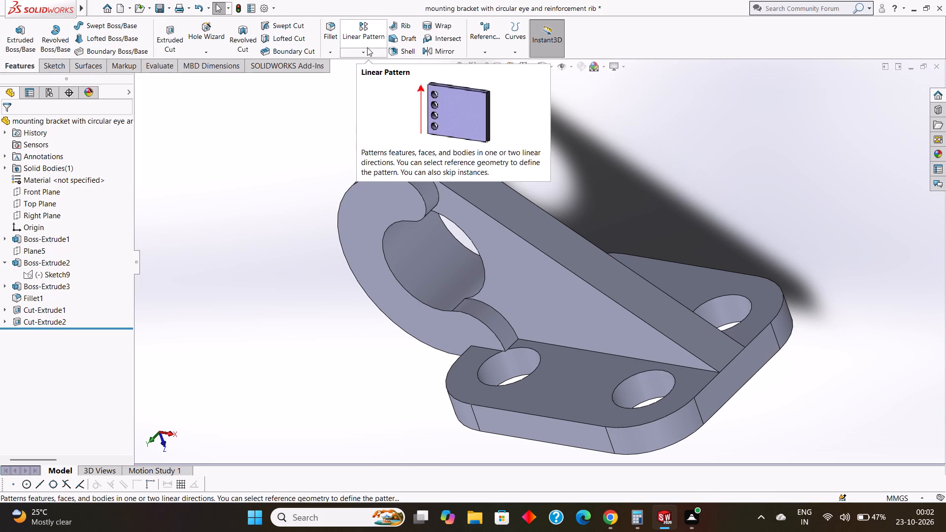
Create a reference plane offset 35 mm from the Right Plane, crossing the rib and base plate.
left_click(488, 50)
left_click(489, 61)
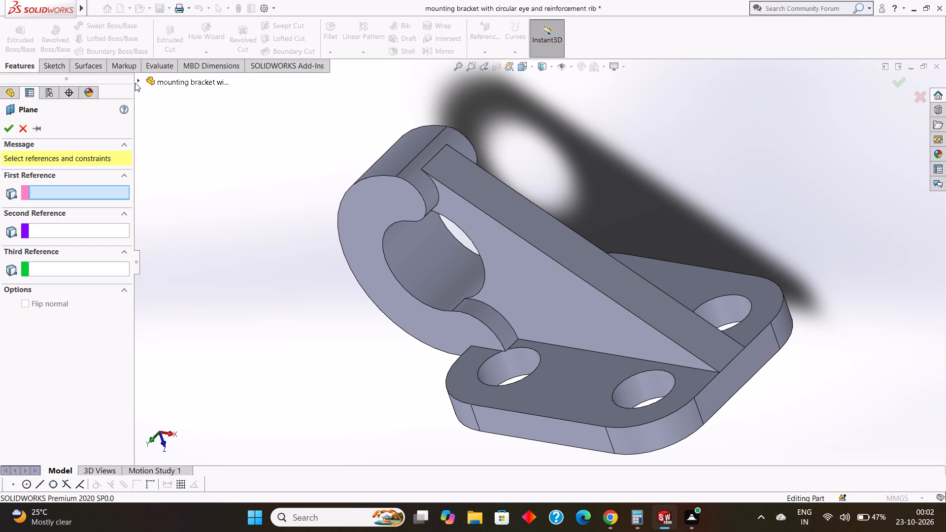
left_click(137, 80)
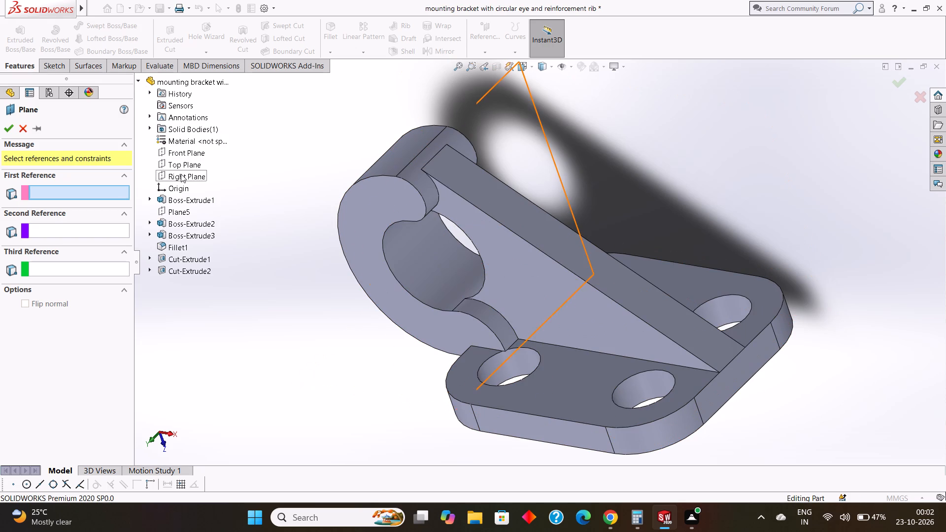
left_click(181, 174)
middle_click_drag(243, 222, 304, 207)
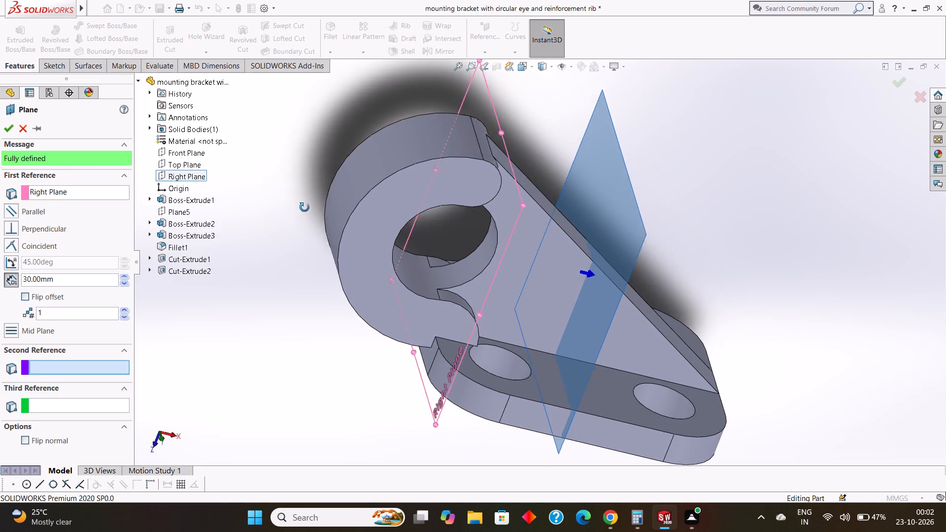
middle_click_drag(304, 207, 286, 197)
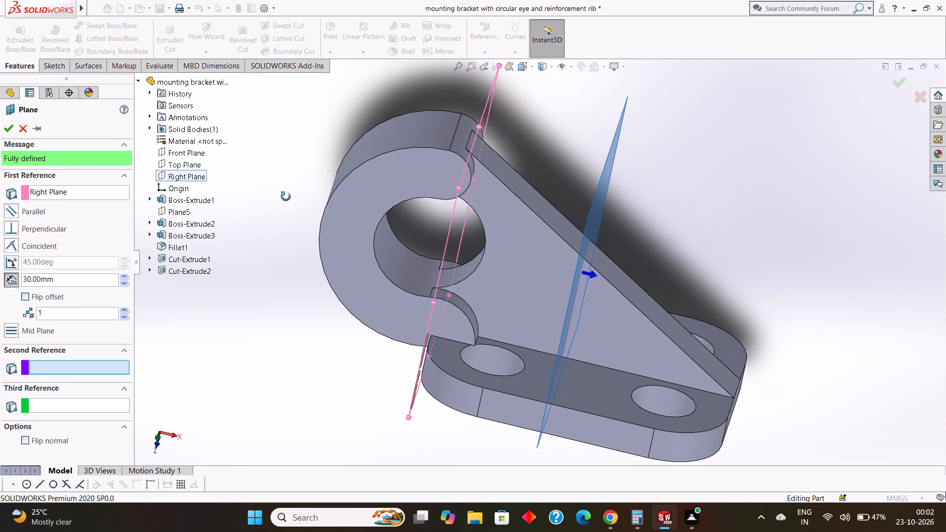
middle_click_drag(286, 197, 288, 197)
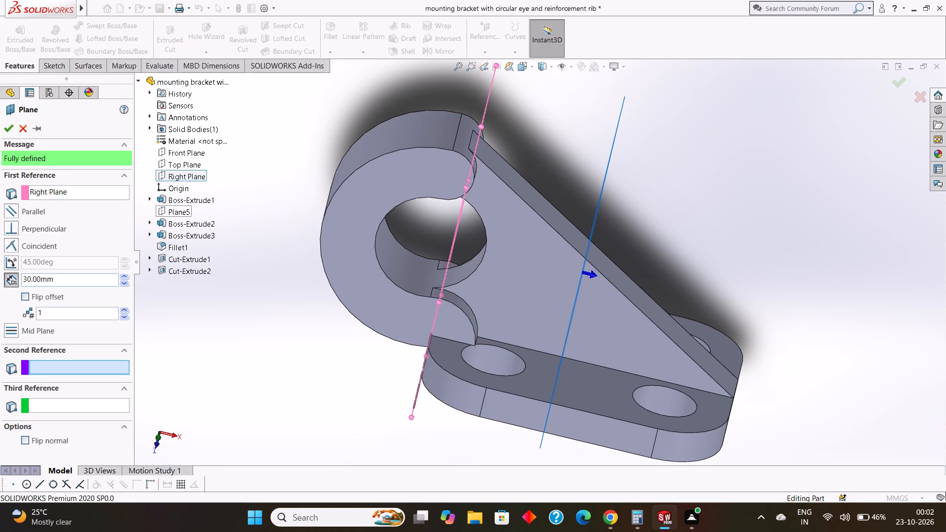
left_click(60, 278)
left_click_drag(67, 279, 5, 272)
type("35")
key("Return")
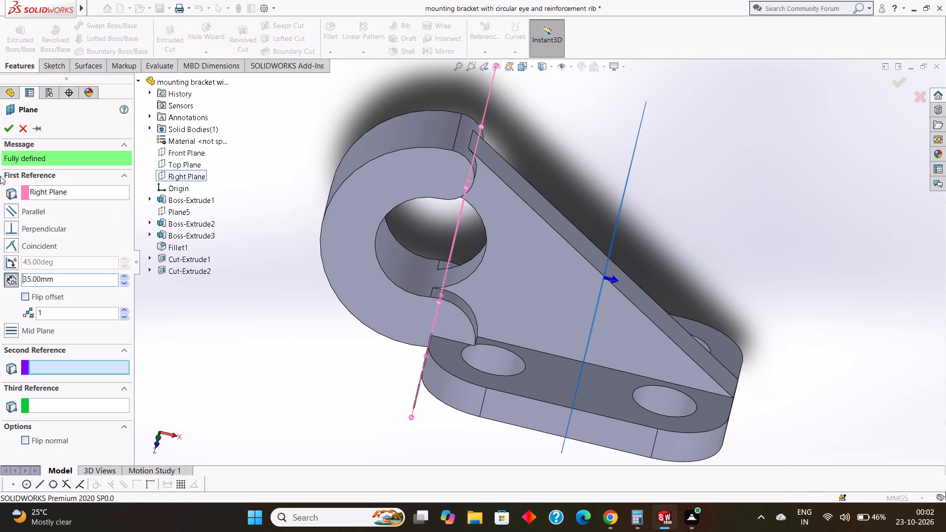
left_click(2, 128)
Open a sketch on the plane offset 35 mm from the Right Plane and view it square-on.
middle_click_drag(740, 183, 754, 192)
left_click(625, 163)
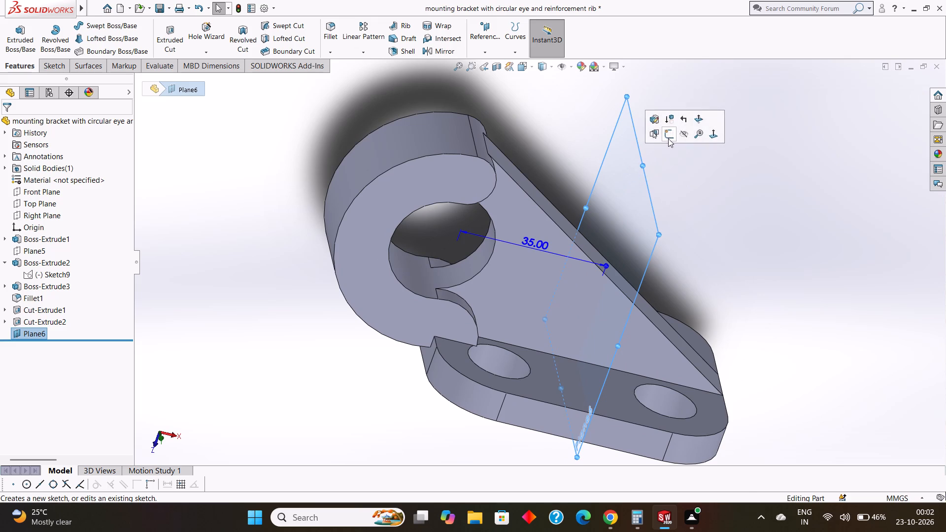
left_click(668, 137)
key("ctrl+8")
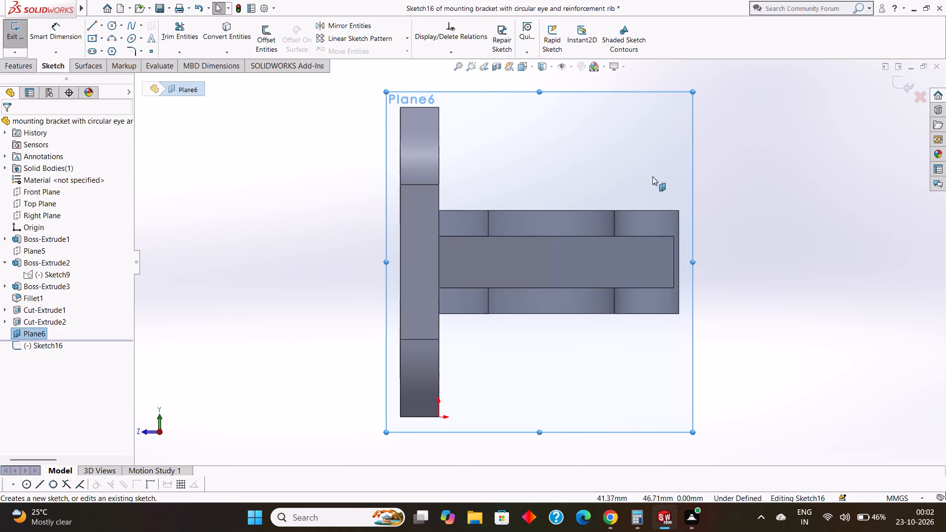
middle_click_drag(736, 238, 705, 229)
left_click(533, 113)
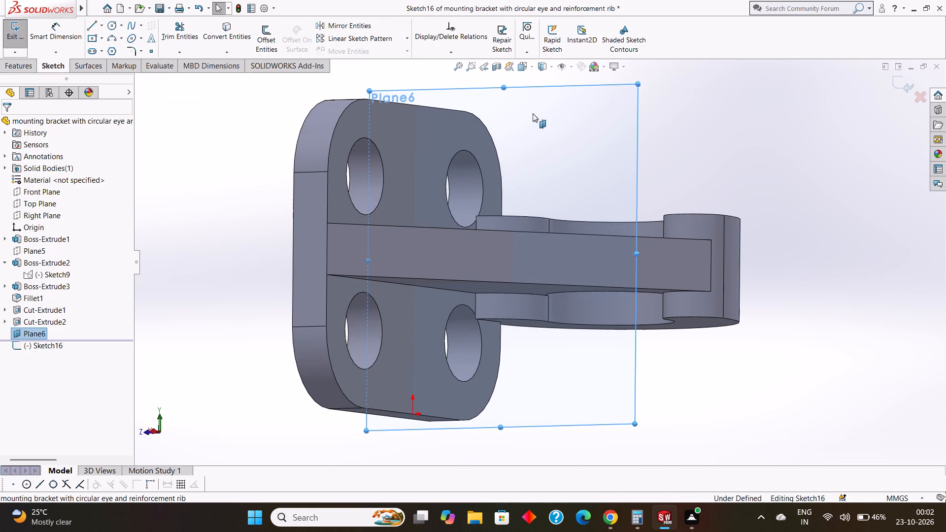
key("ctrl+8")
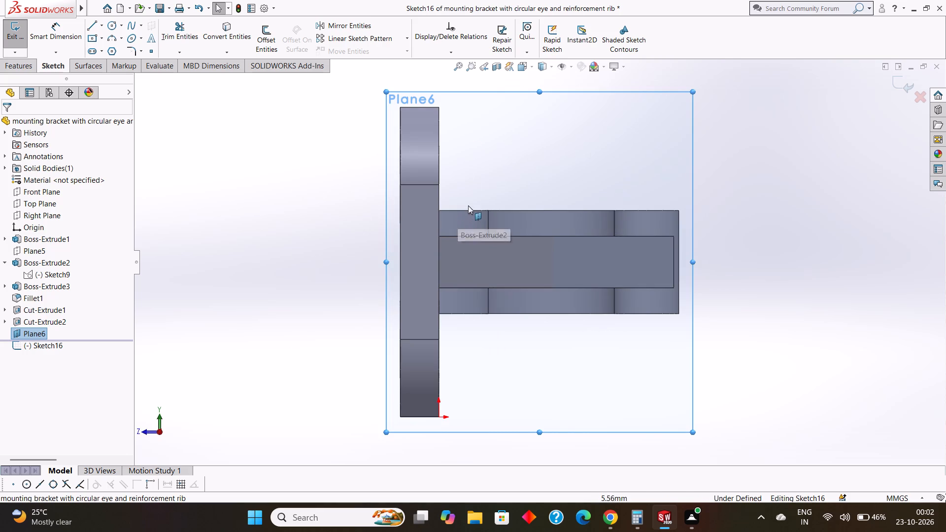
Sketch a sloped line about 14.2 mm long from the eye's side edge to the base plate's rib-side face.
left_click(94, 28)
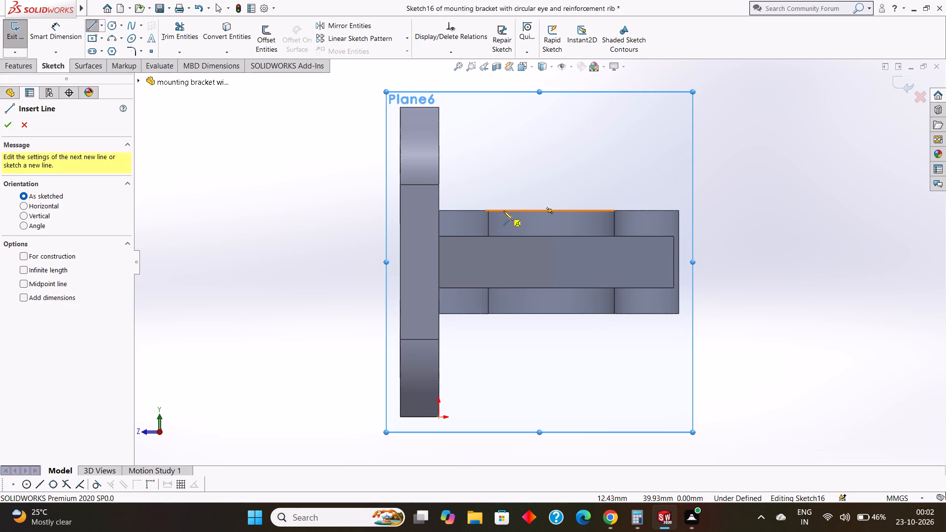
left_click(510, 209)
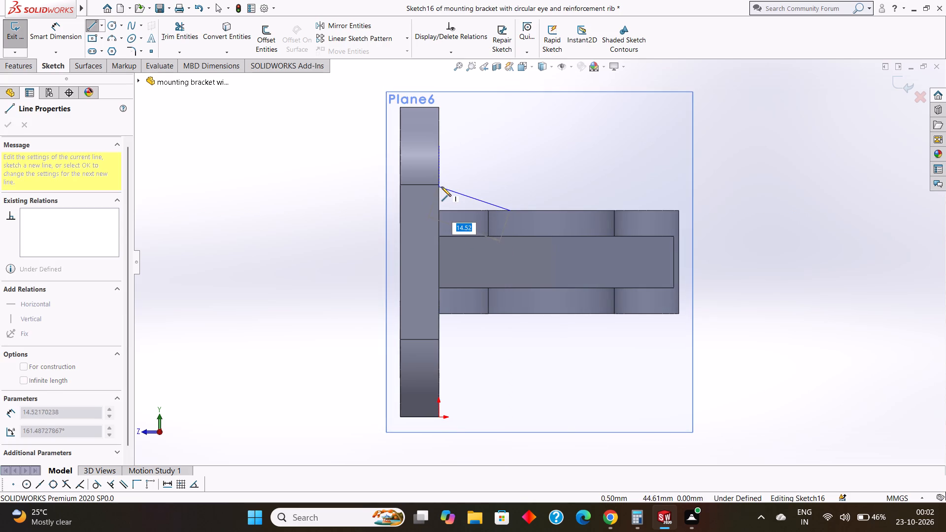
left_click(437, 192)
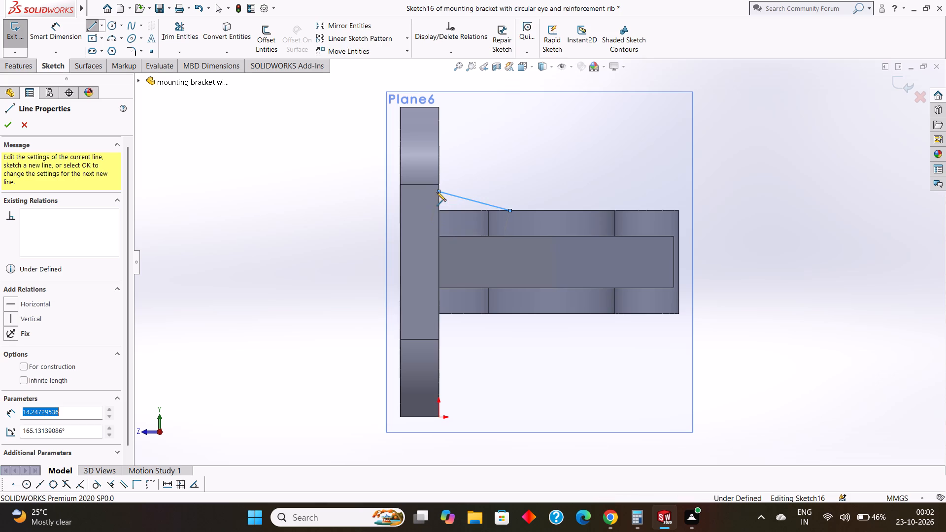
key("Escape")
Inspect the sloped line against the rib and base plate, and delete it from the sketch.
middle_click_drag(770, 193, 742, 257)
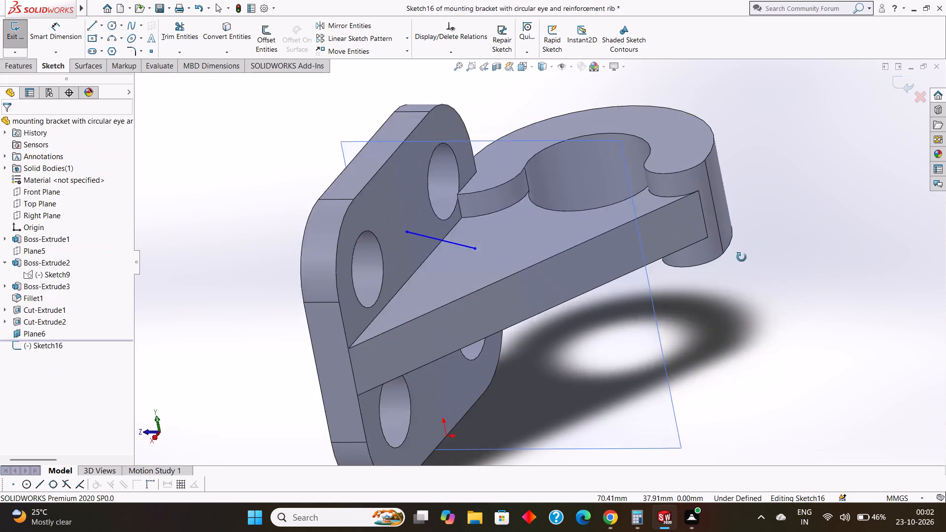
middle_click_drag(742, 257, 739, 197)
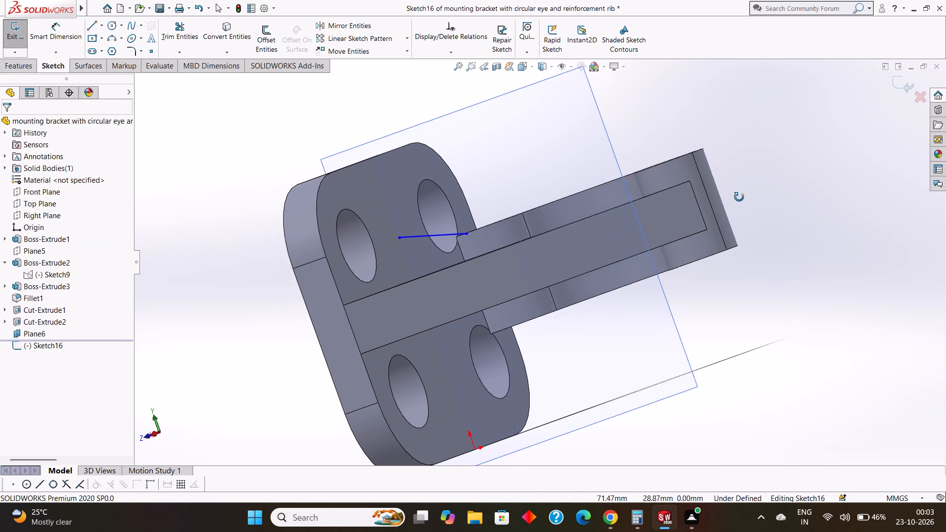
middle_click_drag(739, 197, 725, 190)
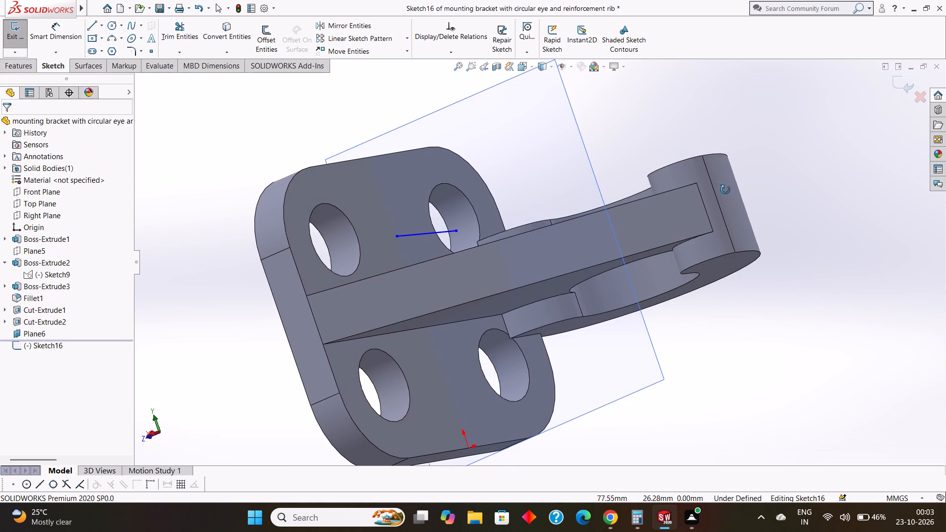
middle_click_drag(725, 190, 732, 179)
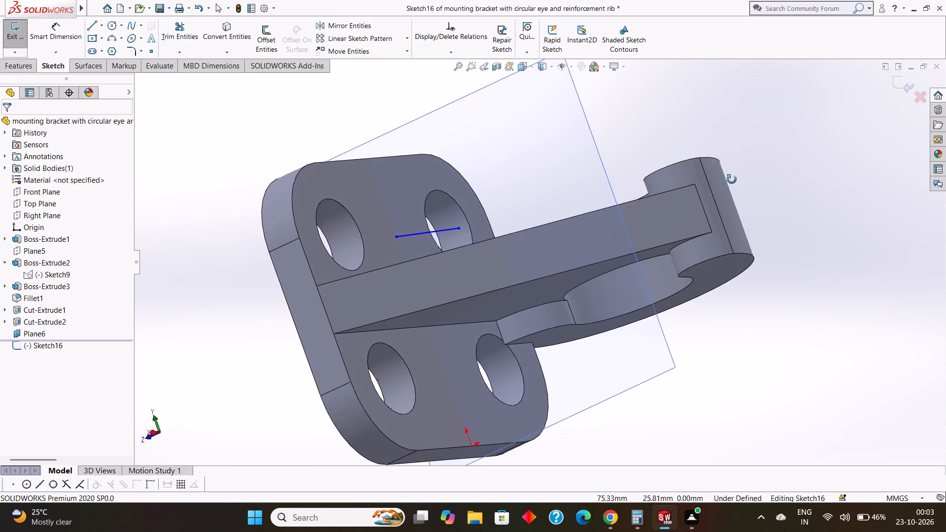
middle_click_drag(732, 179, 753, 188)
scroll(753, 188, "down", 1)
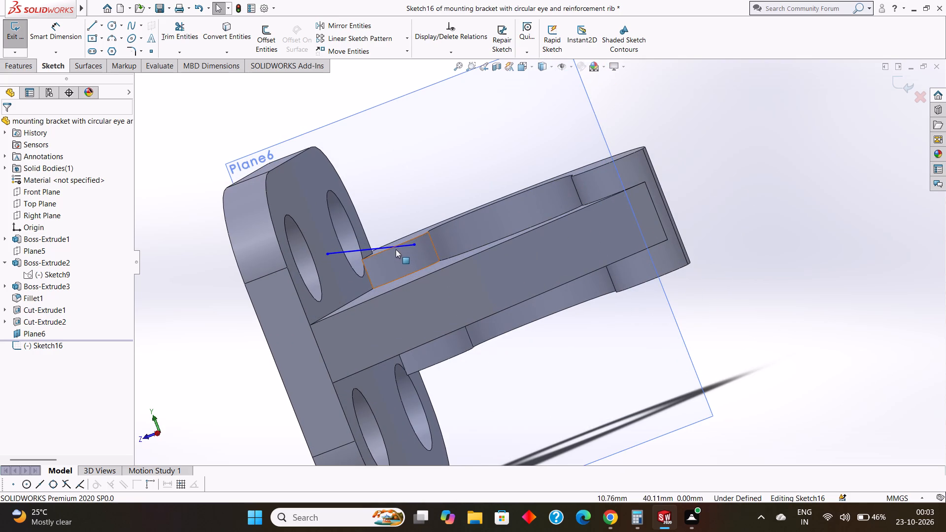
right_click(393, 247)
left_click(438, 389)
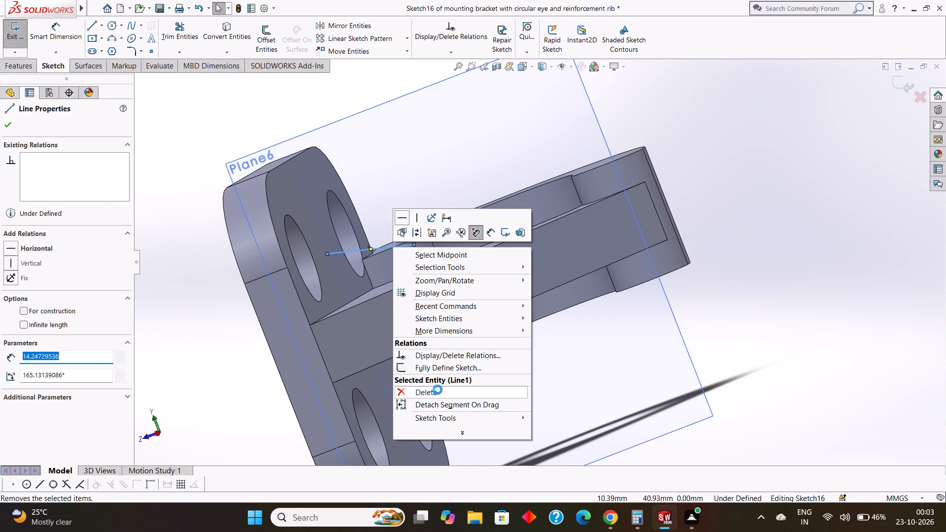
Examine the bracket around the offset plane from the other side, ending square-on to the sketch plane.
scroll(437, 383, "up", 4)
scroll(552, 370, "up", 3)
middle_click_drag(633, 366, 535, 240)
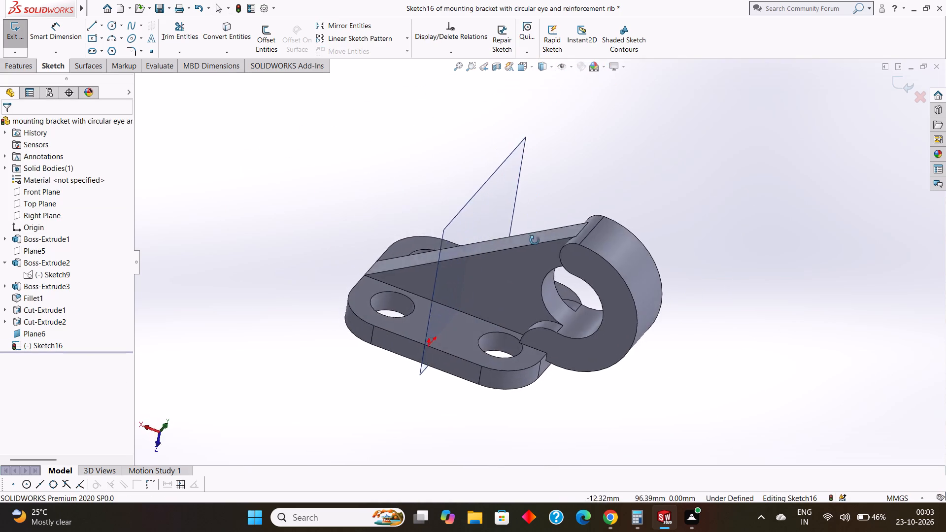
middle_click_drag(535, 240, 493, 199)
left_click(472, 211)
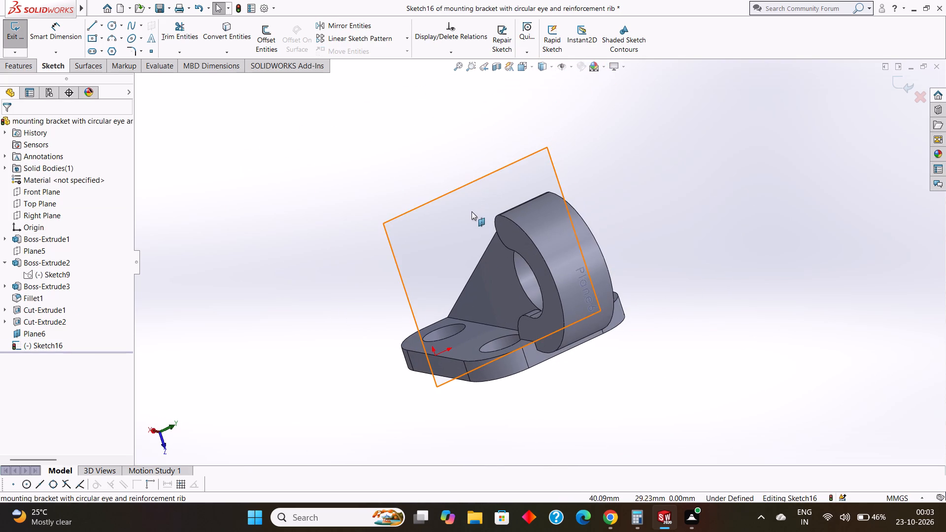
right_click(495, 195)
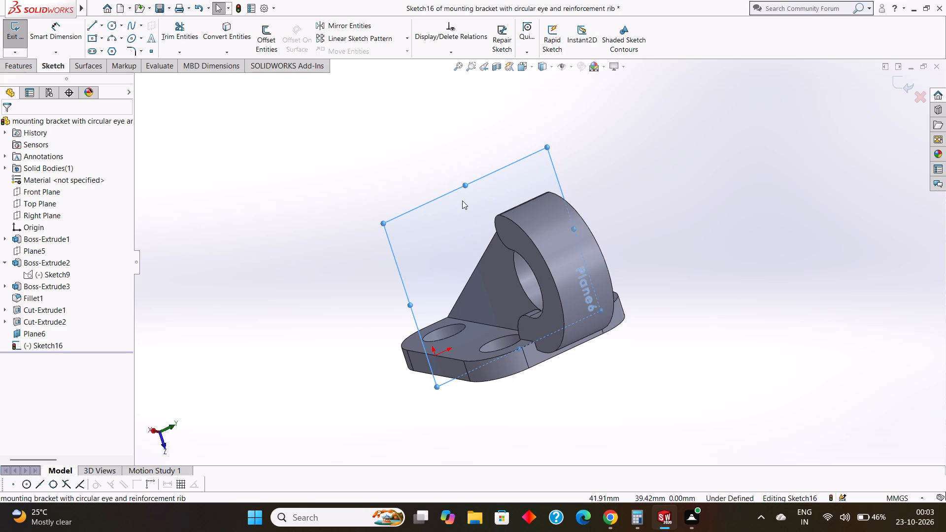
left_click(462, 200)
key("ctrl+8")
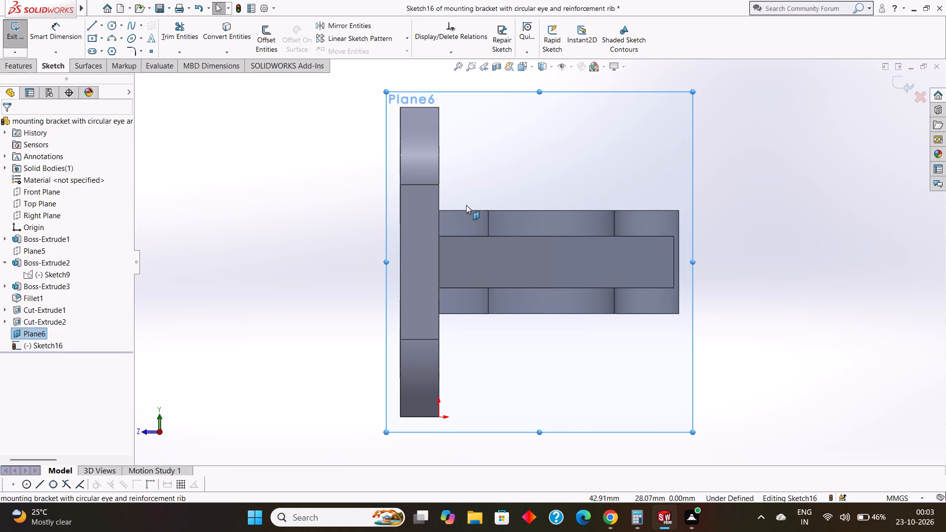
Examine the eye, reinforcement rib and base plate around the offset plane from several oblique and end-on angles.
key("ctrl+8")
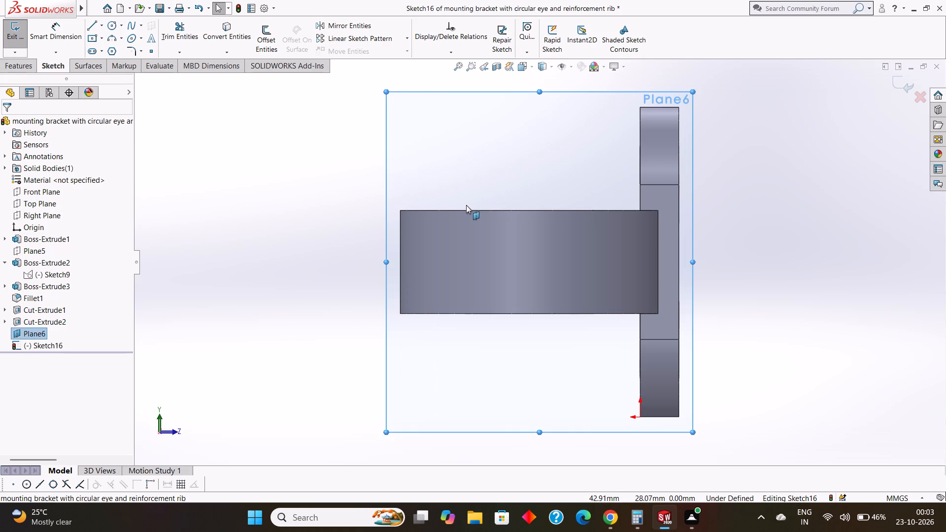
middle_click_drag(492, 320, 541, 215)
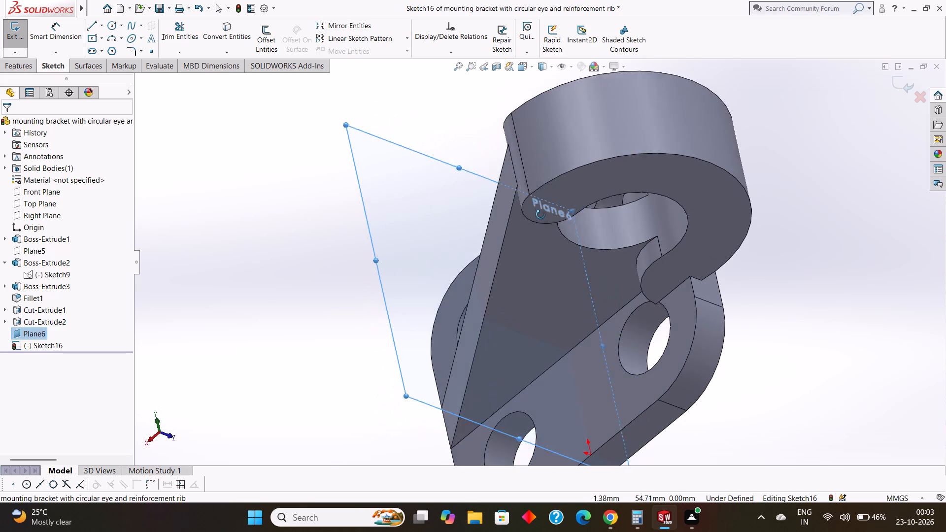
middle_click_drag(541, 215, 613, 85)
scroll(629, 194, "up", 2)
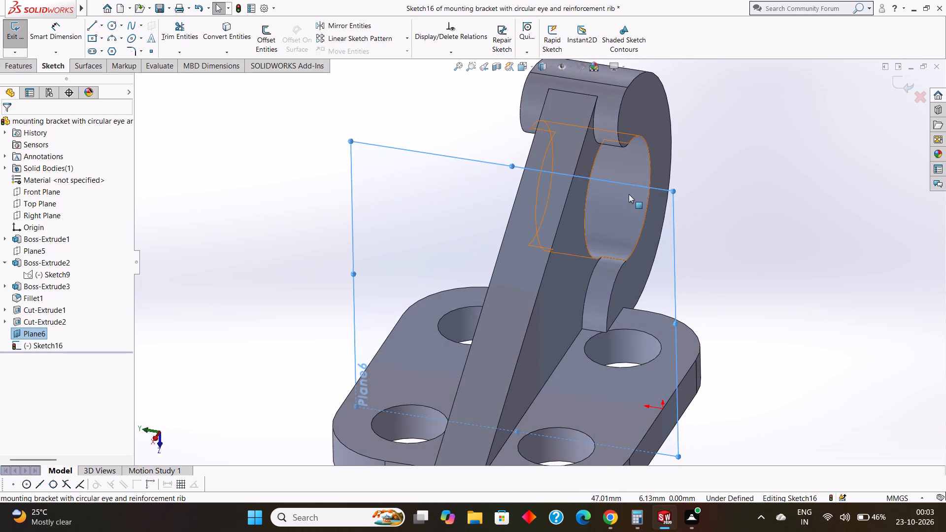
scroll(629, 194, "up", 2)
middle_click_drag(611, 270, 585, 261)
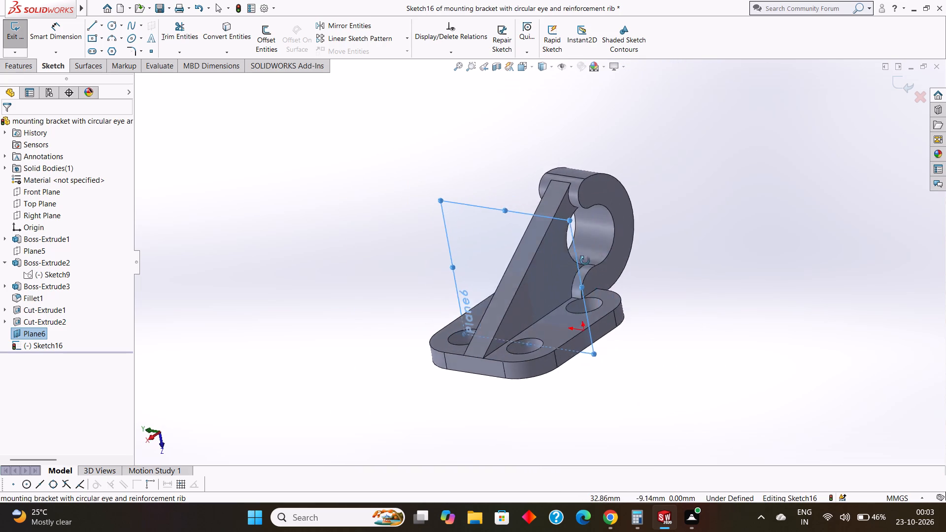
middle_click_drag(585, 261, 568, 264)
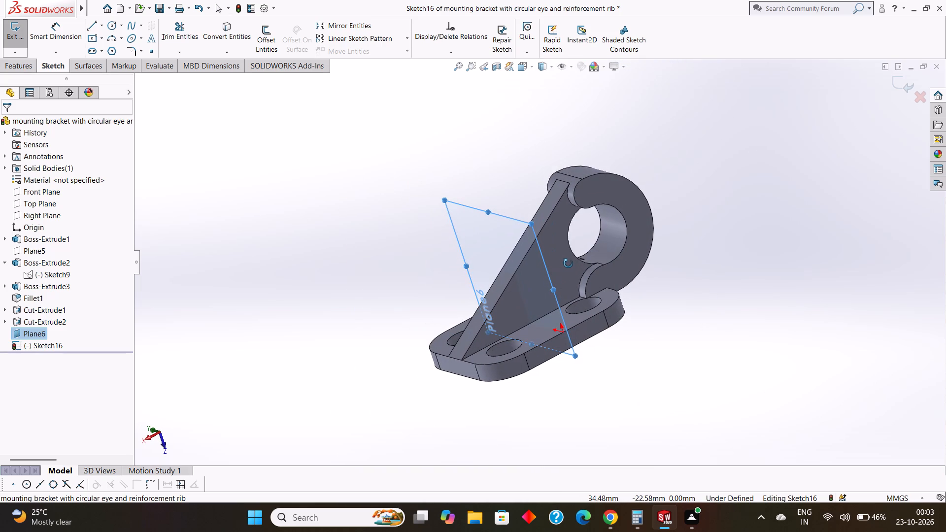
middle_click_drag(568, 264, 567, 262)
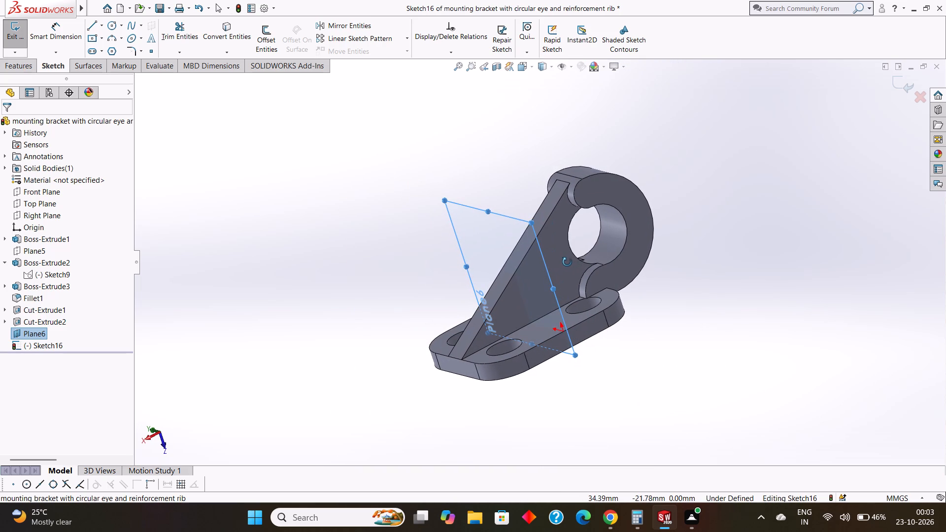
middle_click_drag(567, 262, 600, 224)
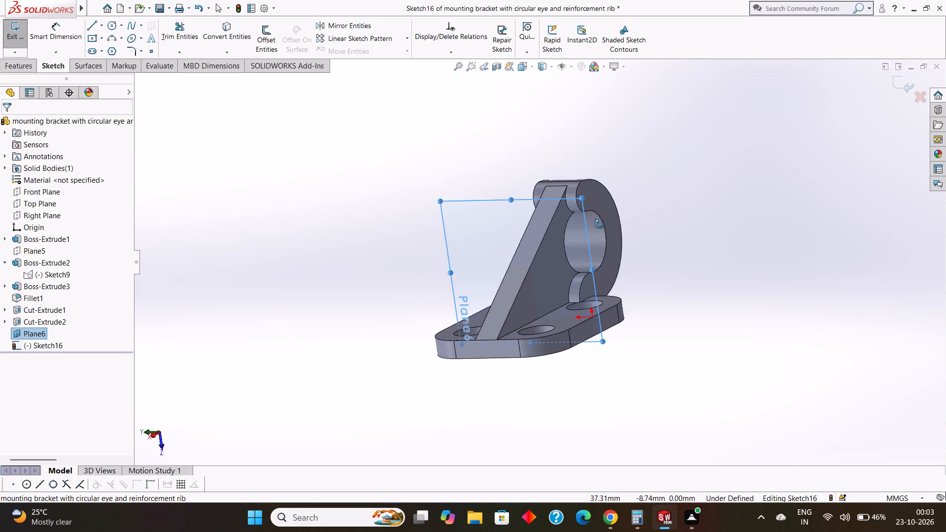
middle_click_drag(600, 224, 628, 198)
scroll(607, 243, "up", 1)
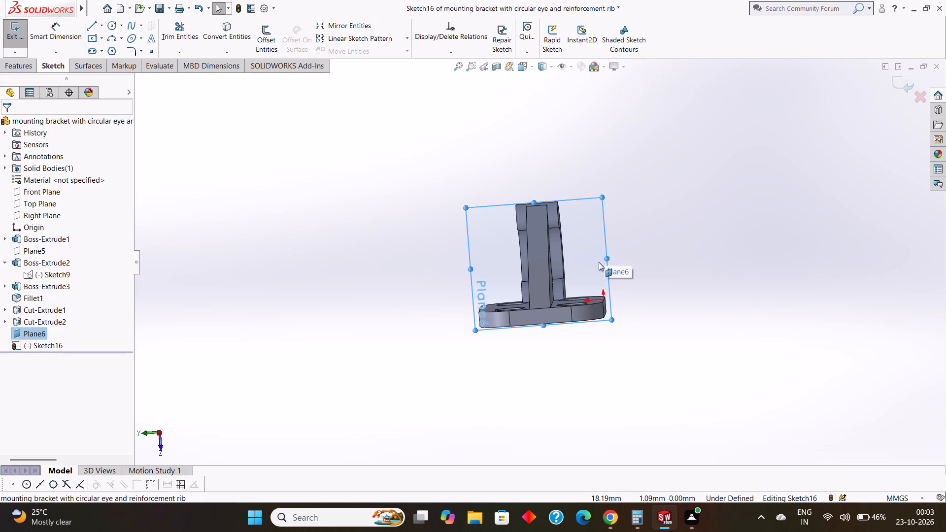
scroll(599, 262, "down", 3)
middle_click_drag(575, 288, 579, 285)
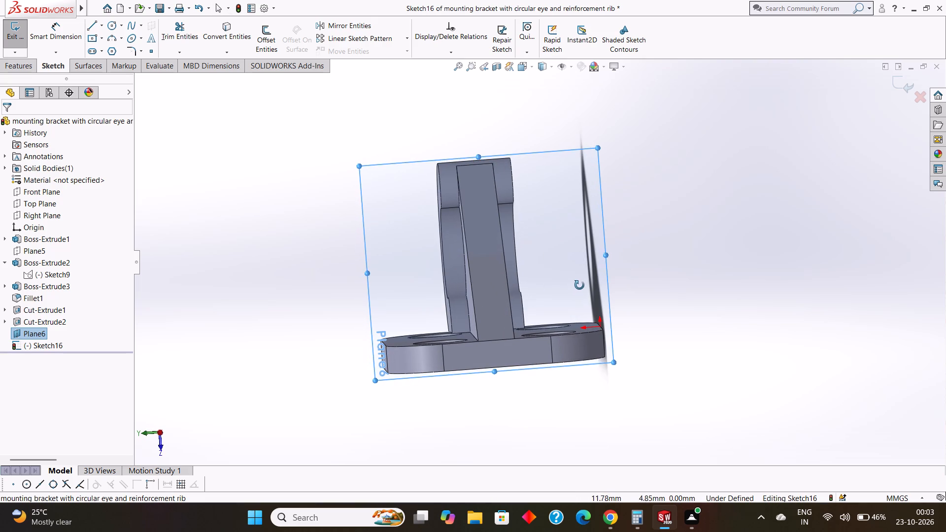
middle_click_drag(579, 285, 580, 282)
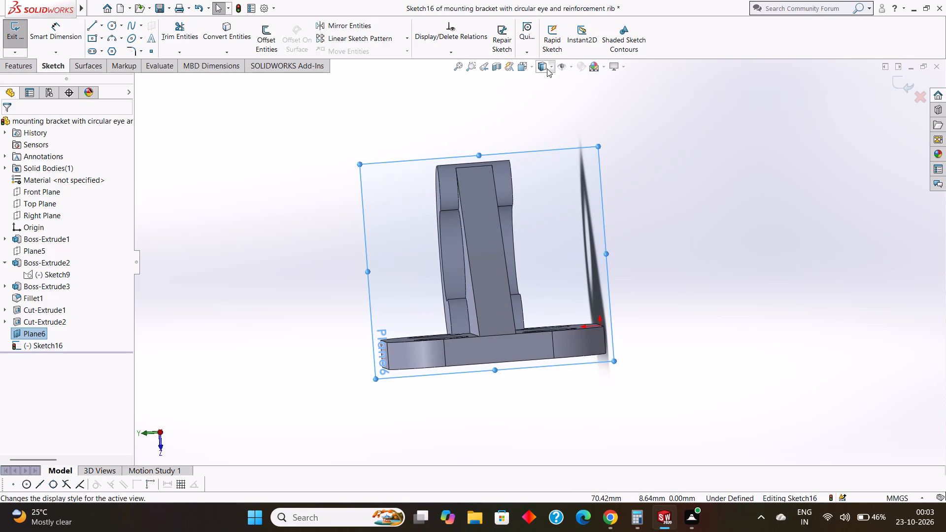
Check the bracket against the offset plane in the top, front, back, left, right, bottom and isometric views and square-on to the sketch.
left_click(529, 66)
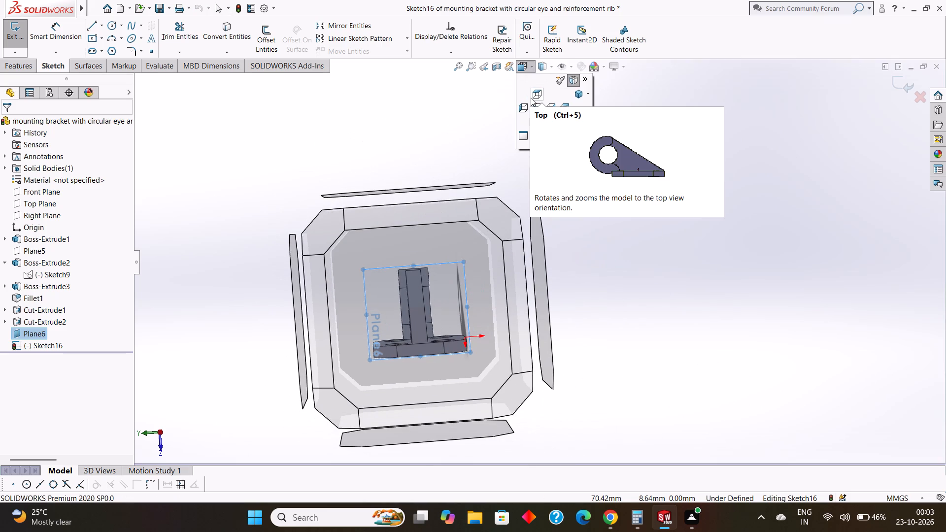
left_click(531, 98)
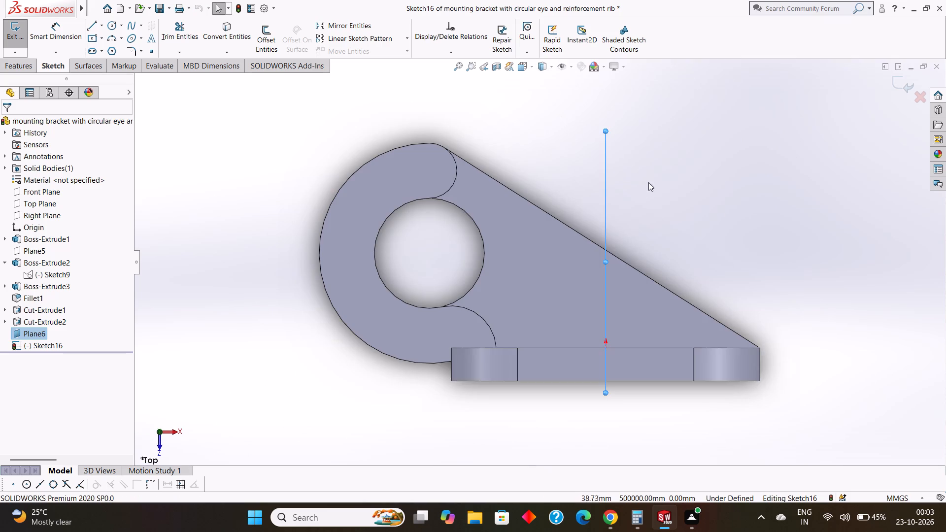
key("ctrl+1")
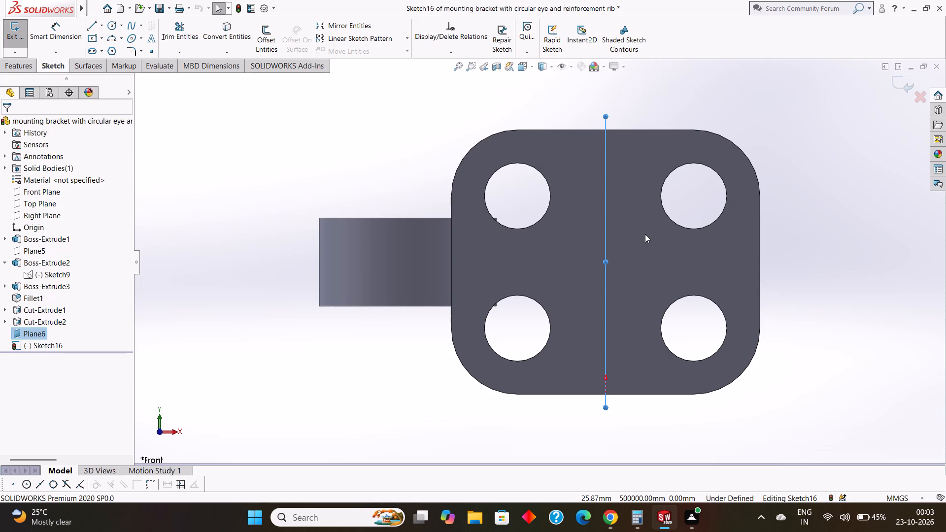
key("ctrl+2")
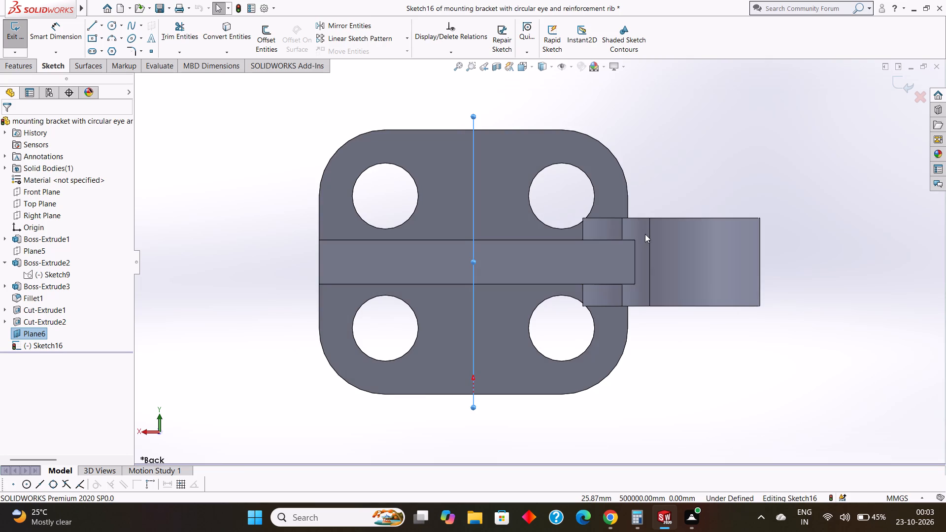
key("ctrl+3")
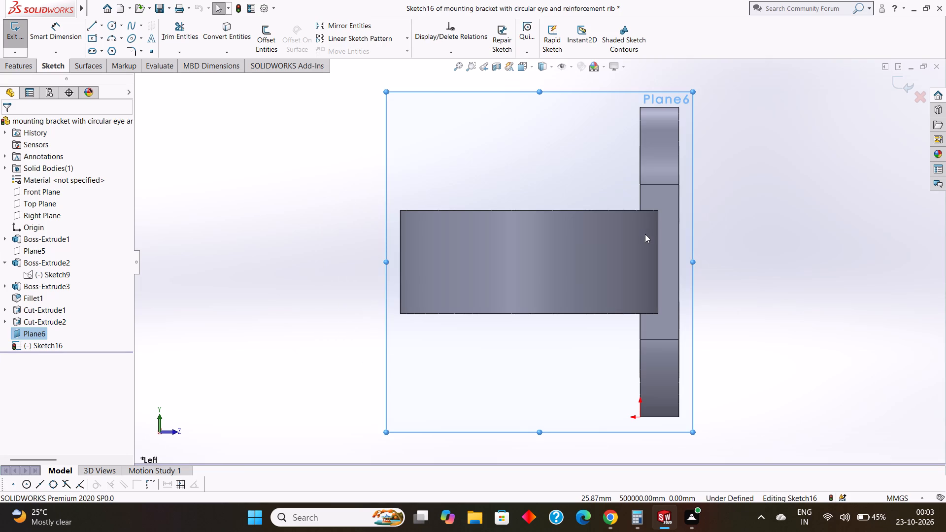
key("ctrl+4")
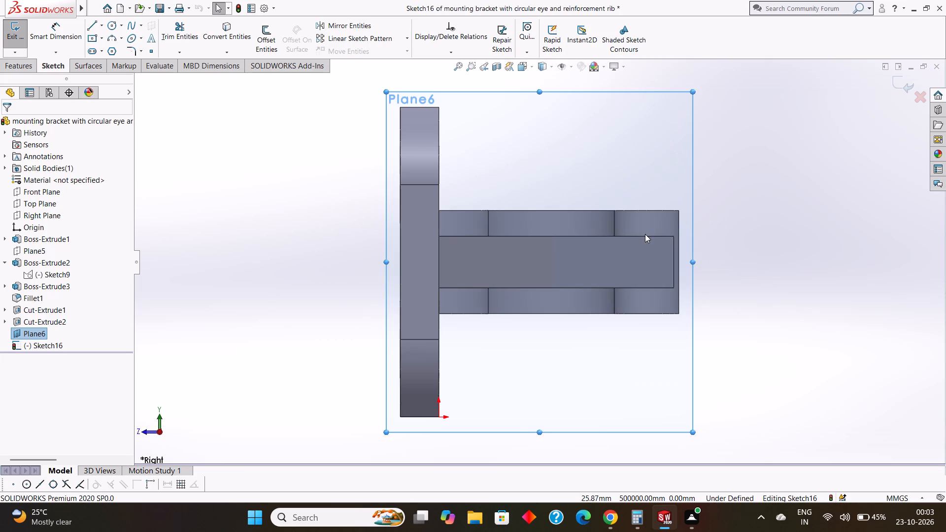
key("ctrl+5")
key("ctrl+6")
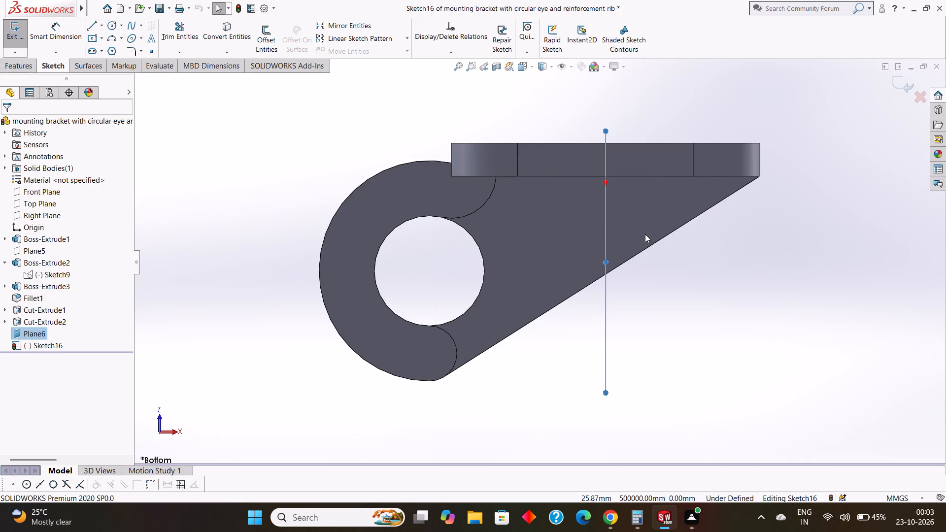
key("ctrl+7")
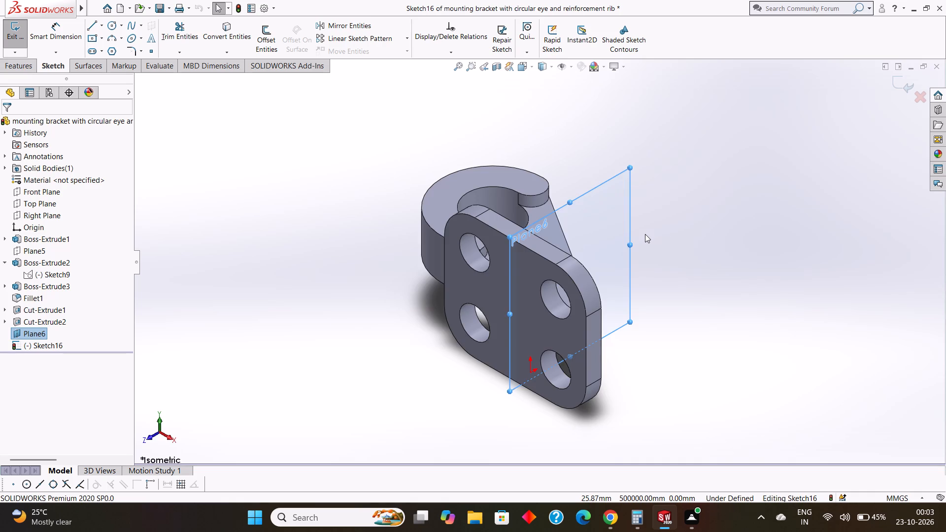
key("ctrl+8")
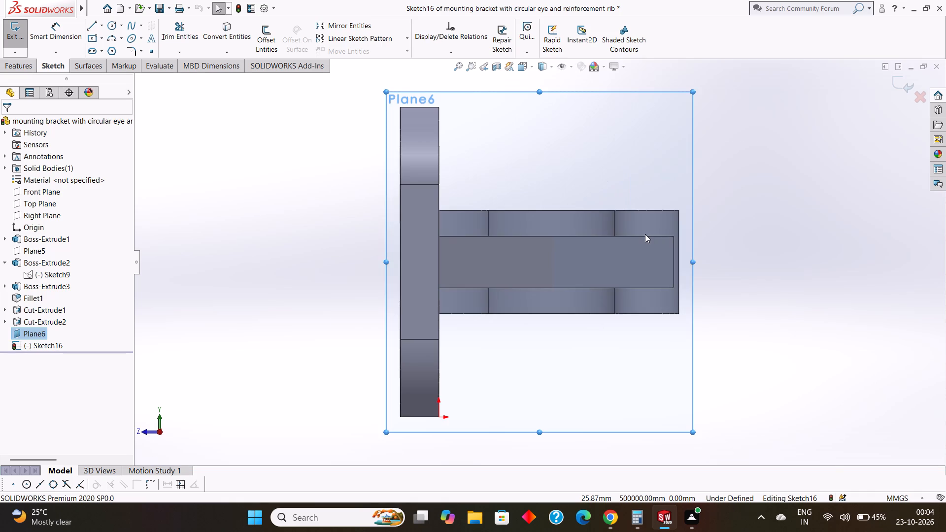
key("ctrl+9")
Inspect the offset plane's placement relative to the rib and the eye from both sides, ending square-on to the plane.
middle_click_drag(769, 284, 700, 181)
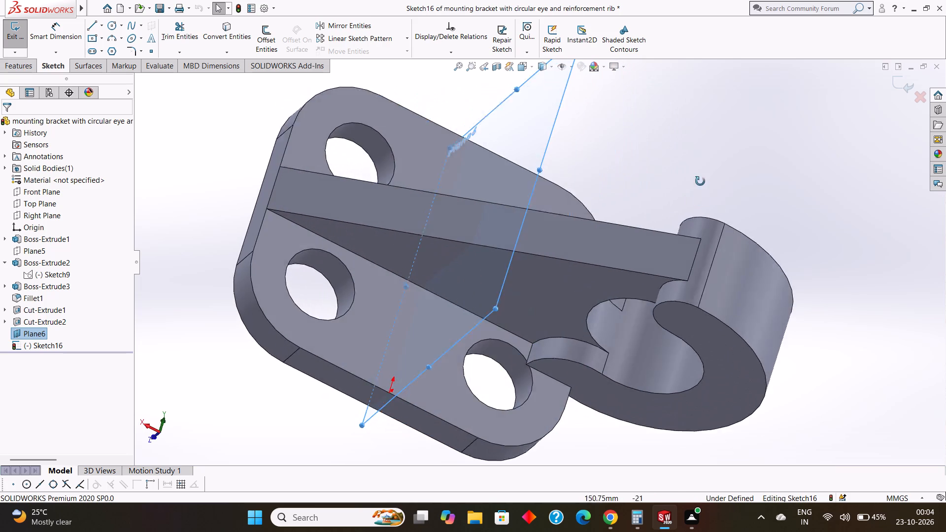
middle_click_drag(700, 181, 701, 175)
scroll(696, 224, "up", 4)
middle_click_drag(657, 319, 458, 392)
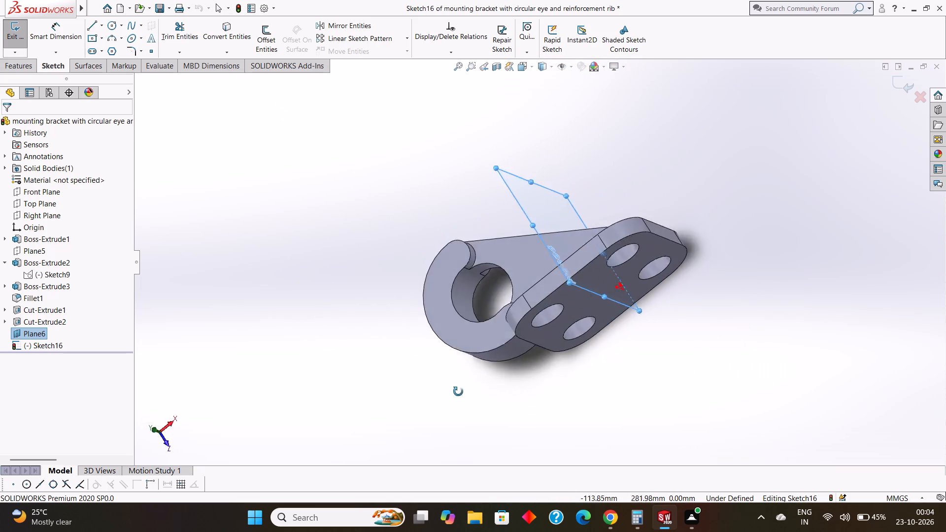
middle_click_drag(458, 392, 599, 372)
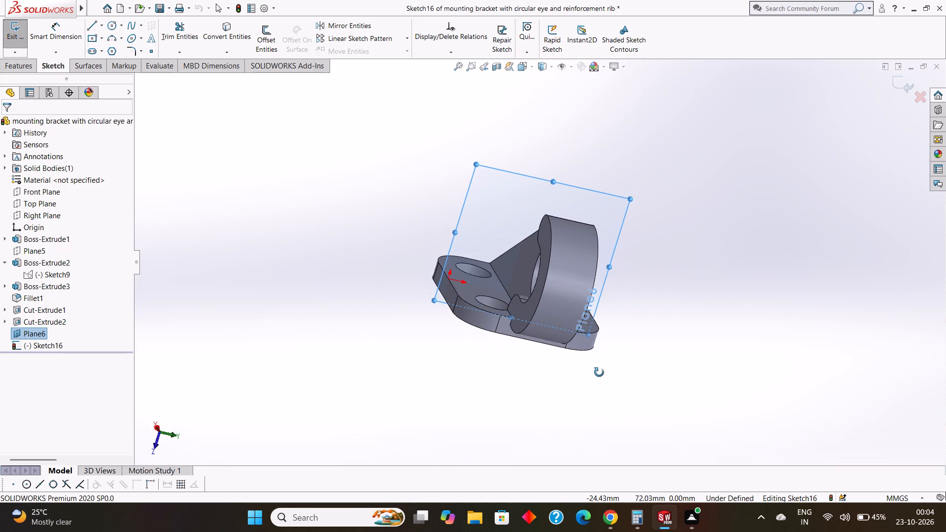
middle_click_drag(599, 372, 599, 369)
left_click(481, 193)
right_click(497, 194)
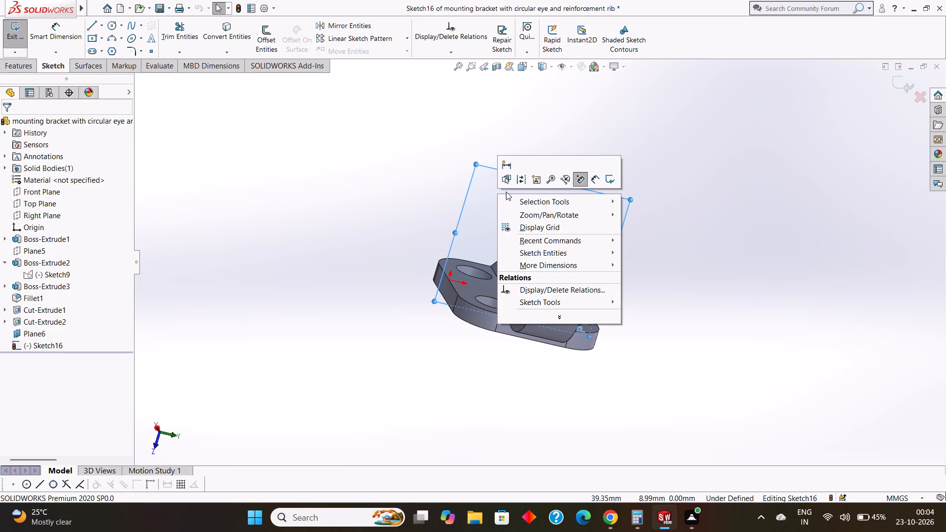
left_click(482, 197)
left_click(482, 197)
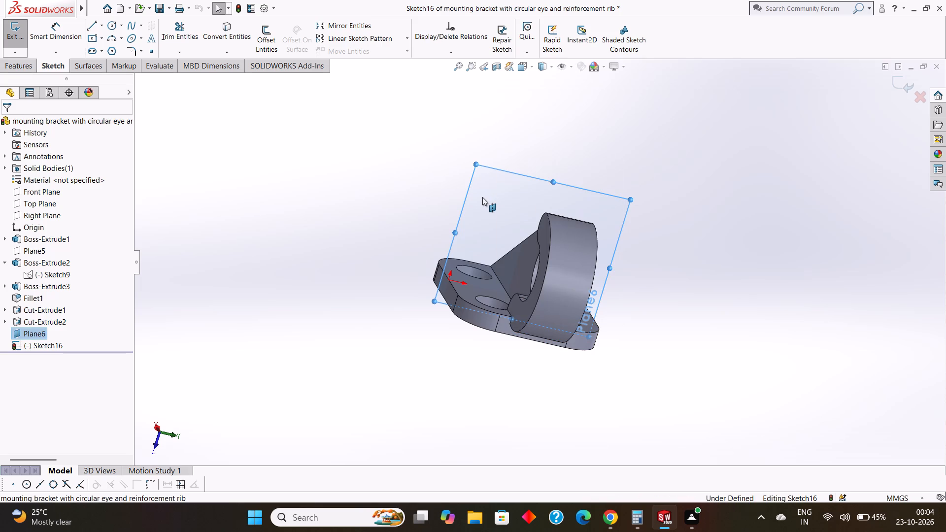
key("ctrl+8")
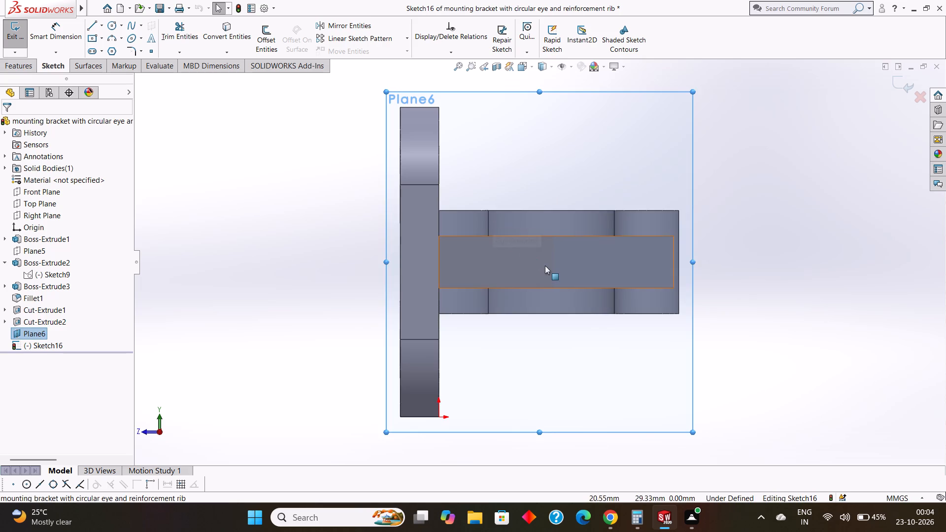
Examine where the offset plane crosses the sloped rib, ending on an angled view of the rib side with the base plate below.
middle_click_drag(535, 262, 472, 200)
middle_click_drag(469, 213, 460, 196)
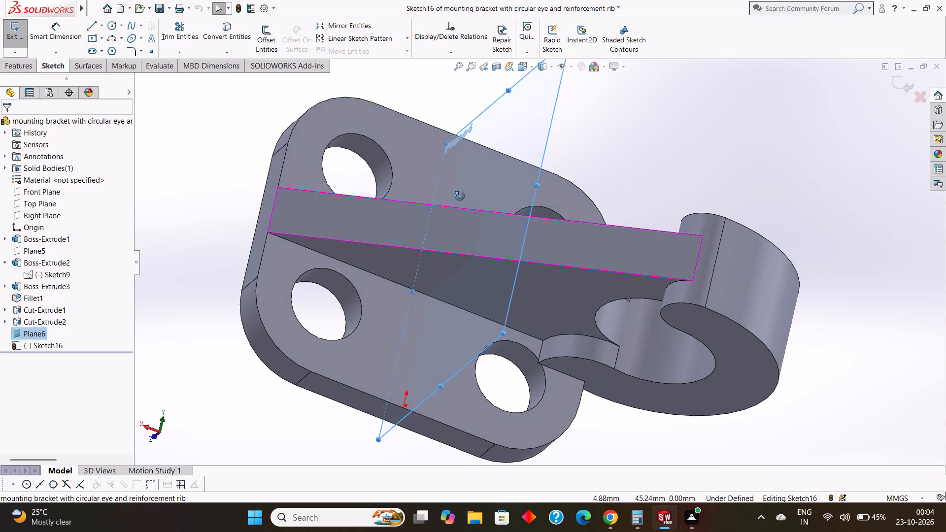
middle_click_drag(460, 196, 459, 182)
scroll(459, 199, "up", 2)
middle_click_drag(461, 216, 462, 216)
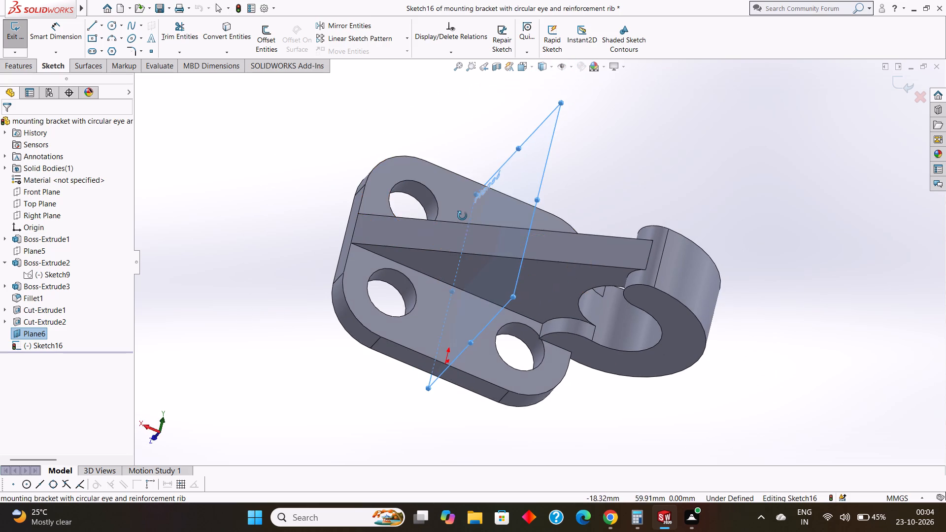
middle_click_drag(462, 216, 465, 208)
middle_click_drag(477, 305, 625, 456)
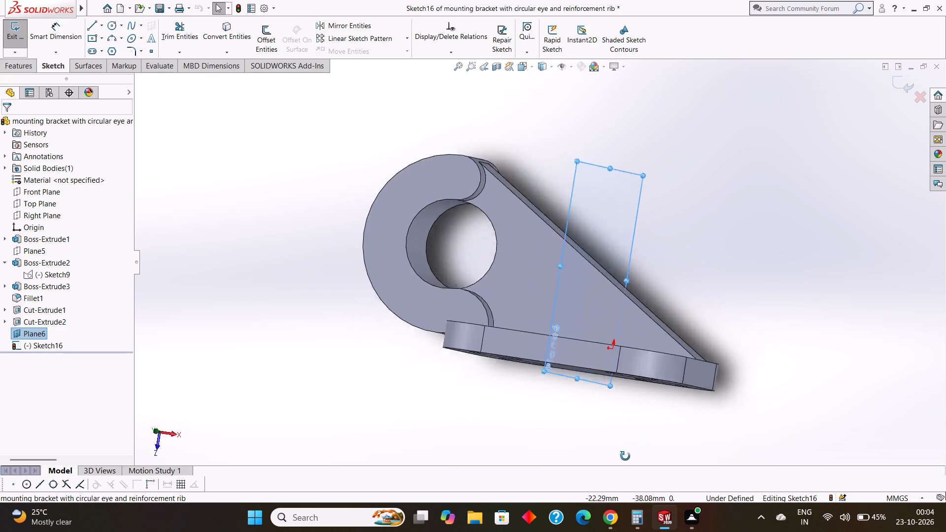
middle_click_drag(625, 456, 573, 480)
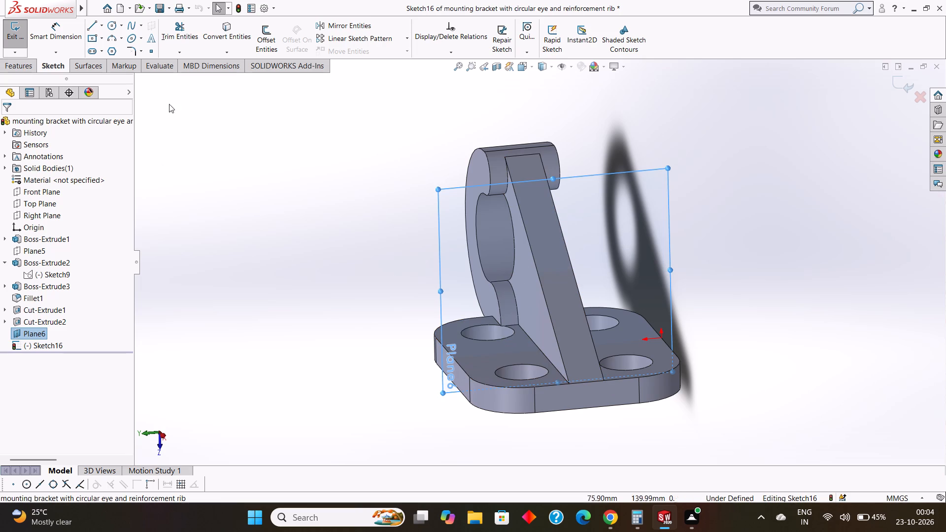
Close the empty sketch on the offset plane without drawing any line.
left_click(94, 25)
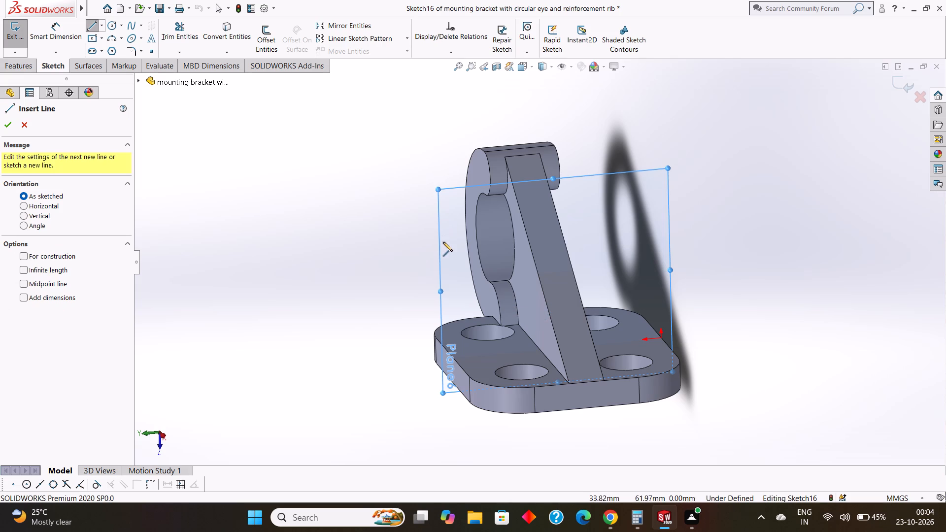
key("Escape")
left_click(16, 37)
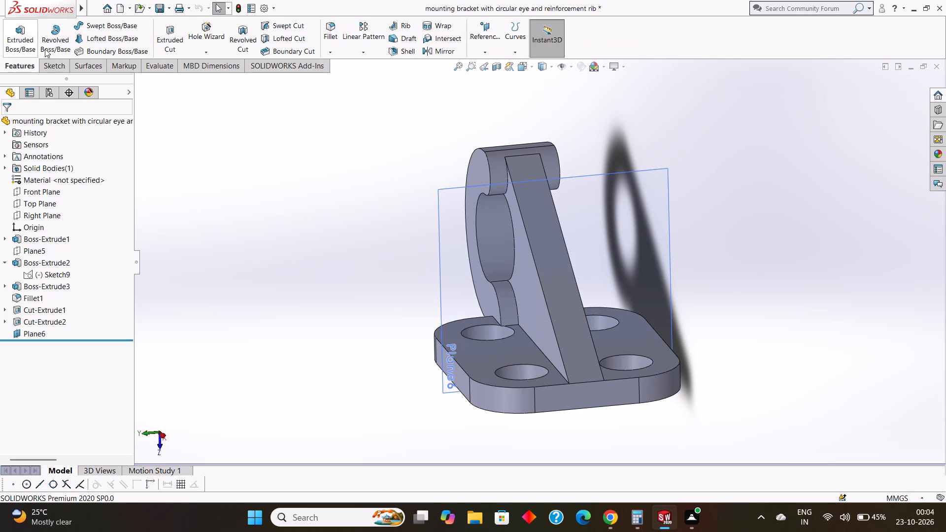
Sketch a sloped line about 13 mm long on the offset plane, from the base plate up to the rib's side face.
left_click(450, 217)
left_click(491, 188)
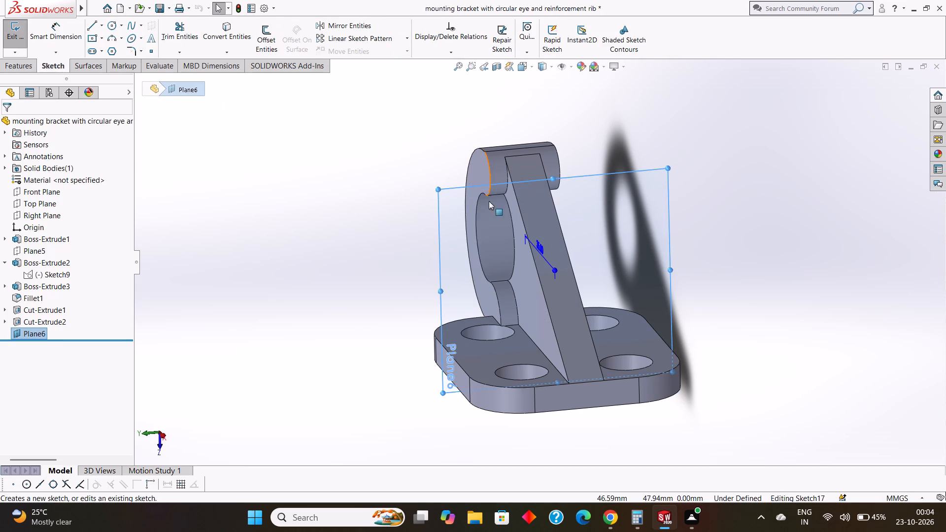
left_click(92, 22)
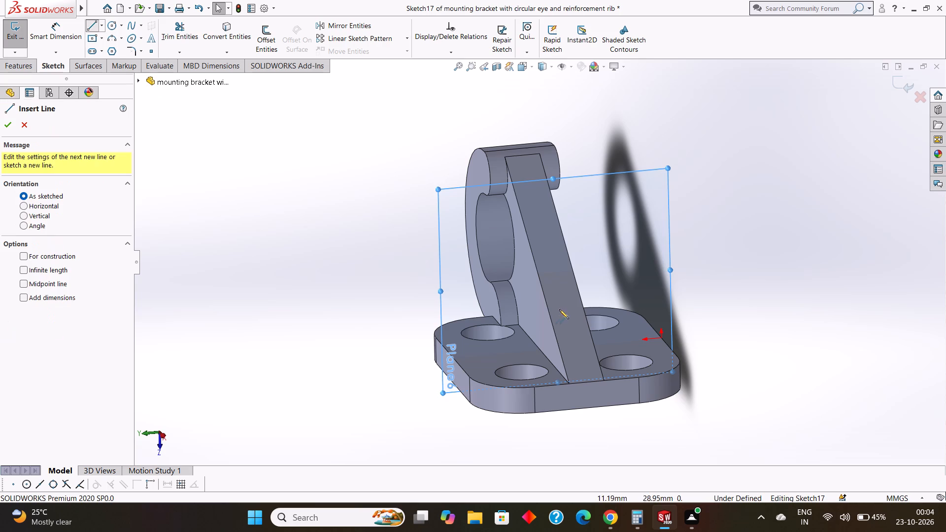
left_click(510, 343)
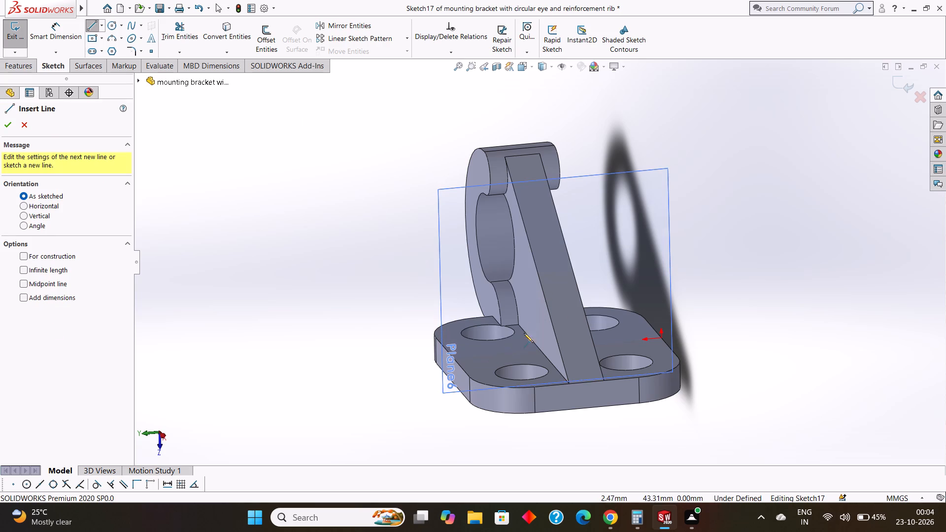
left_click(538, 305)
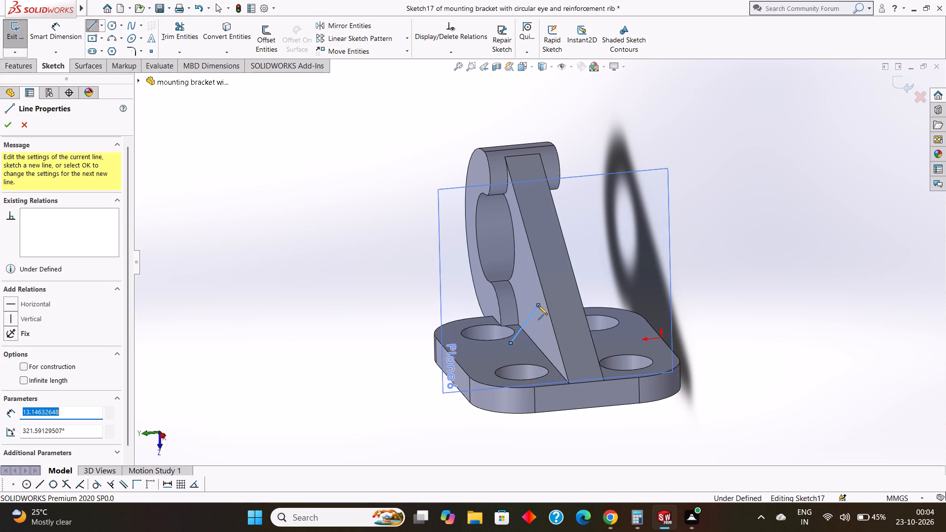
key("Escape")
Examine from several angles how the sloped line meets the base plate and the side face of the reinforcement rib.
middle_click_drag(748, 310, 831, 348)
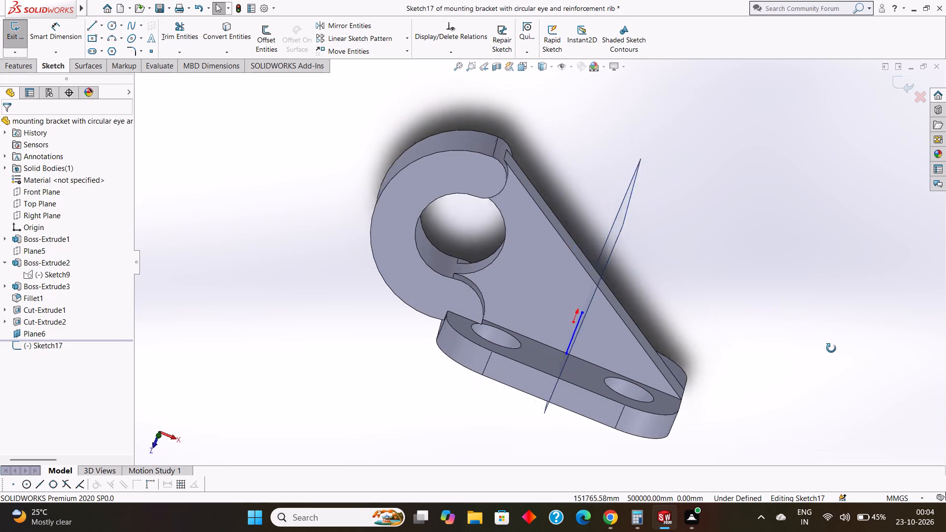
middle_click_drag(831, 348, 811, 386)
middle_click_drag(756, 388, 686, 358)
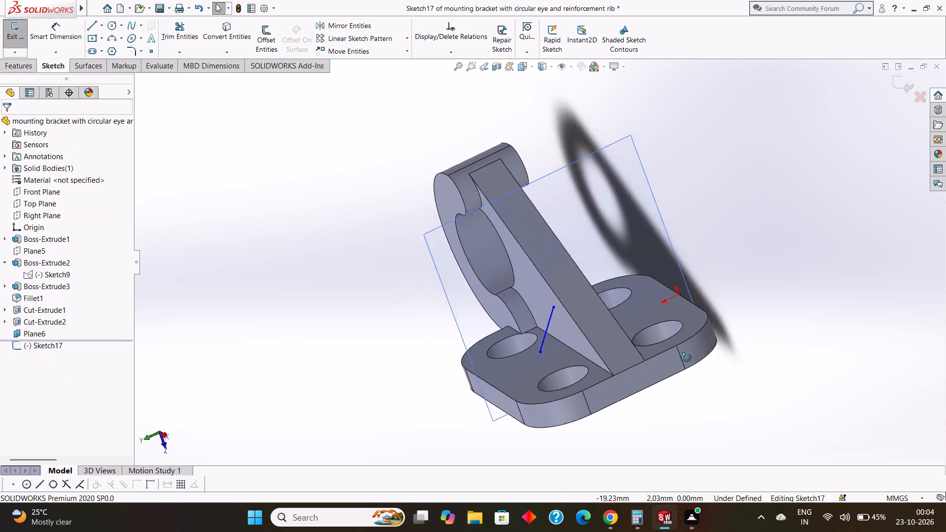
middle_click_drag(686, 358, 676, 381)
scroll(525, 337, "down", 3)
middle_click_drag(561, 342, 570, 319)
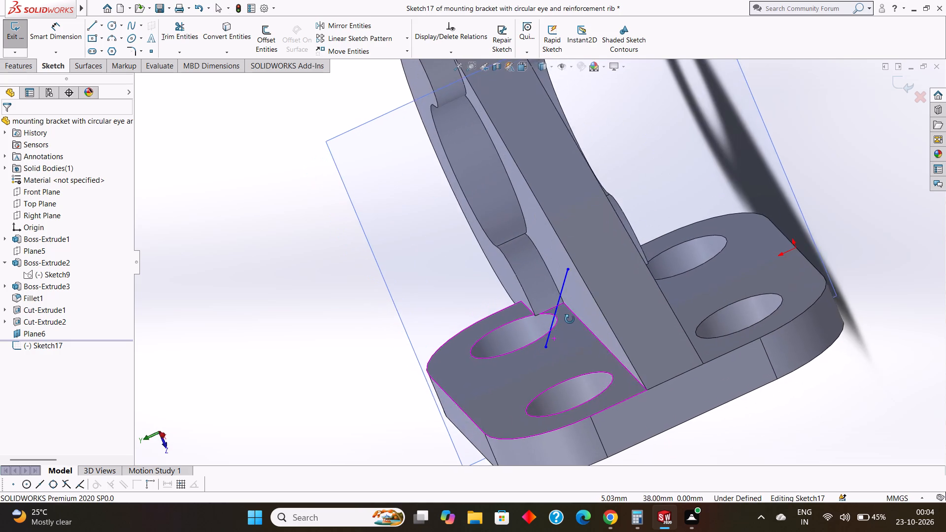
middle_click_drag(570, 319, 571, 319)
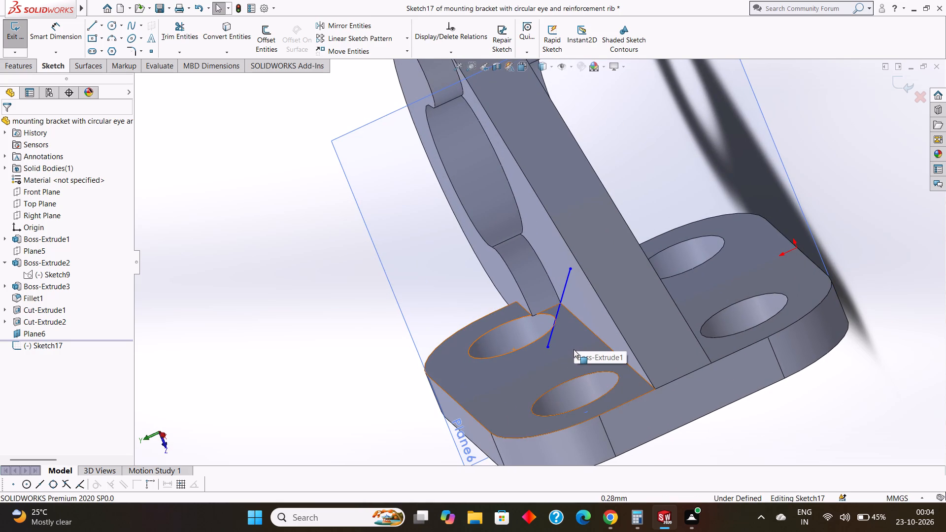
middle_click_drag(574, 350, 576, 350)
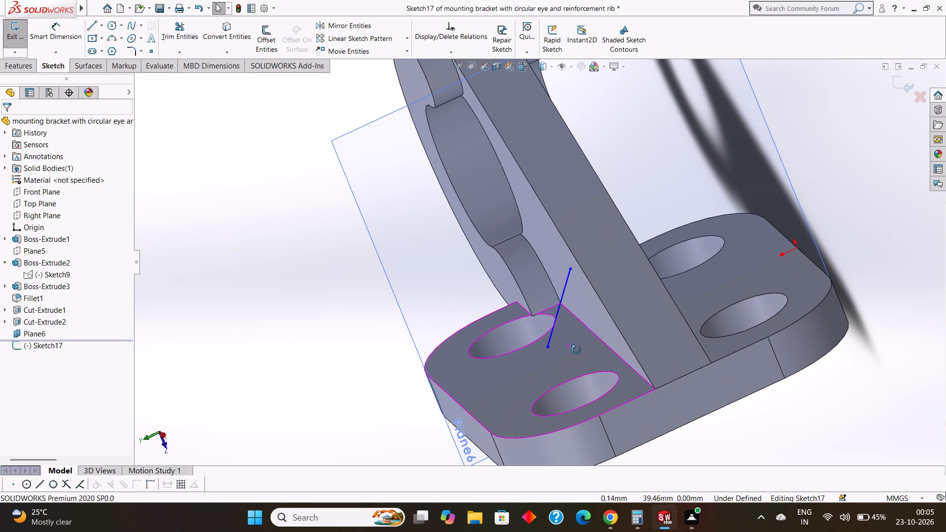
middle_click_drag(576, 350, 616, 340)
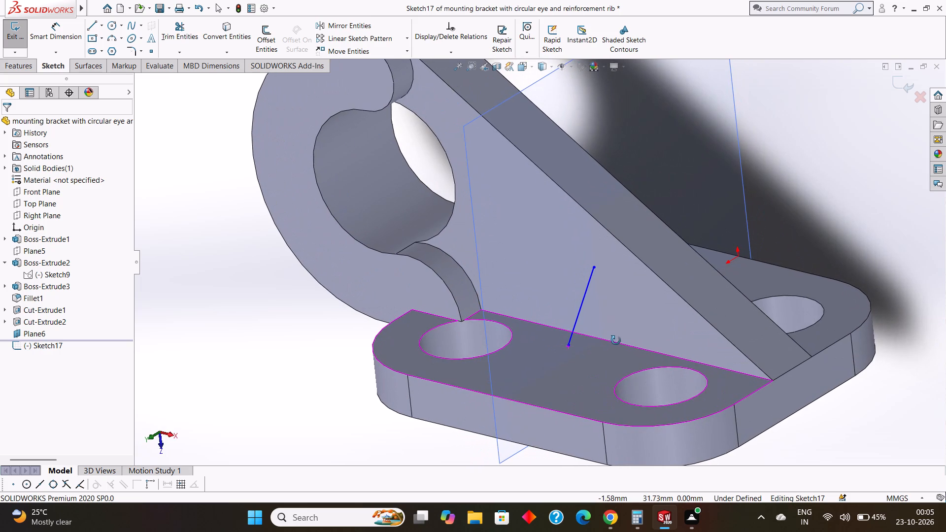
middle_click_drag(616, 340, 591, 335)
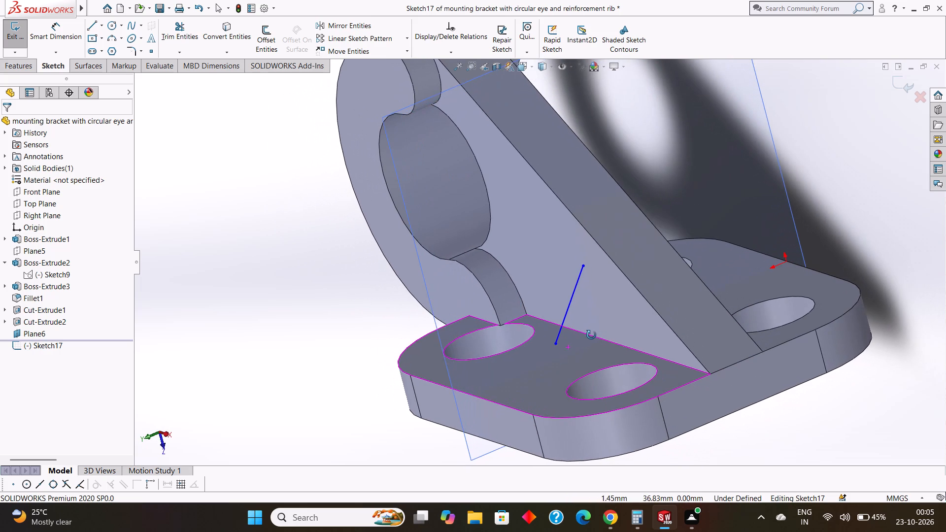
middle_click_drag(591, 335, 598, 342)
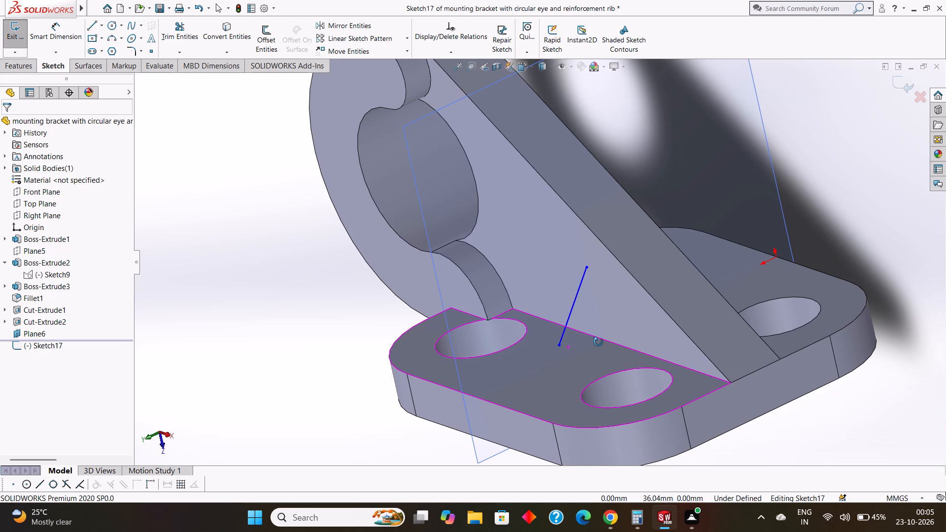
middle_click_drag(598, 342, 600, 342)
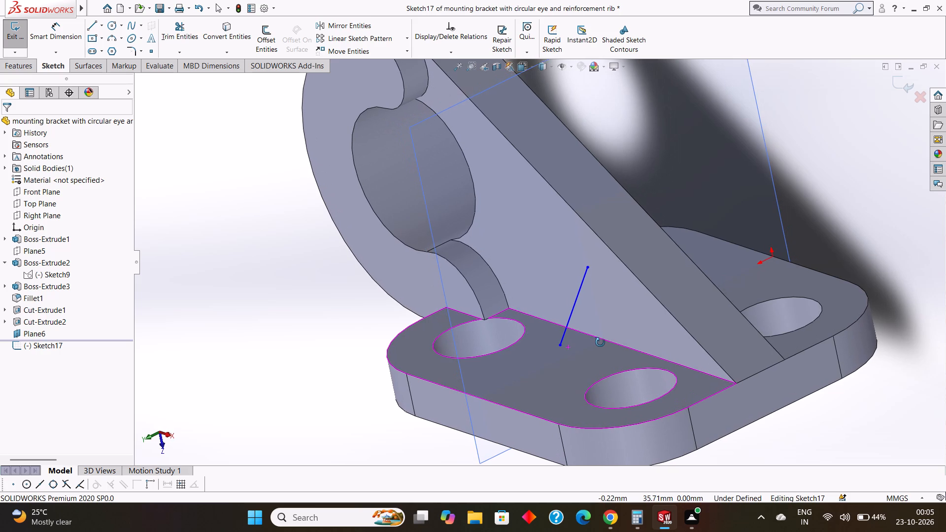
middle_click_drag(600, 342, 602, 344)
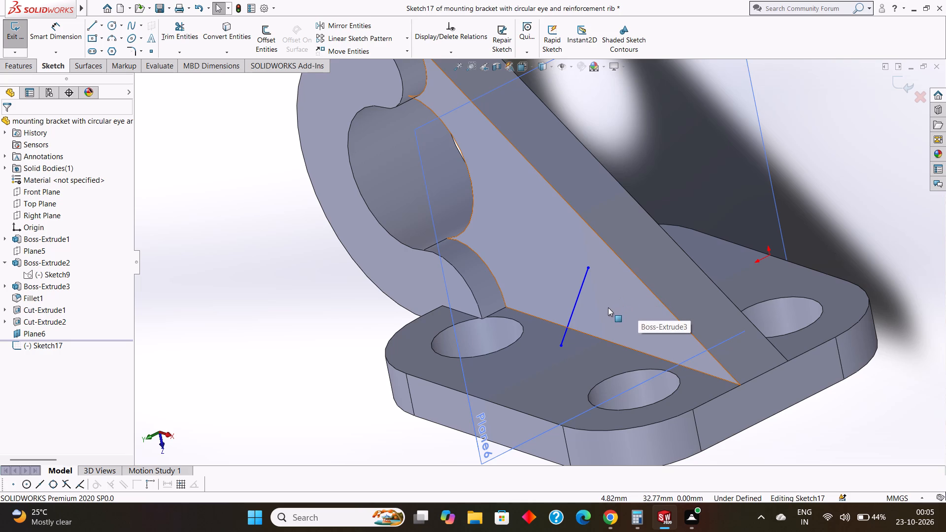
scroll(608, 307, "down", 2)
middle_click_drag(611, 317, 608, 360)
scroll(597, 351, "up", 3)
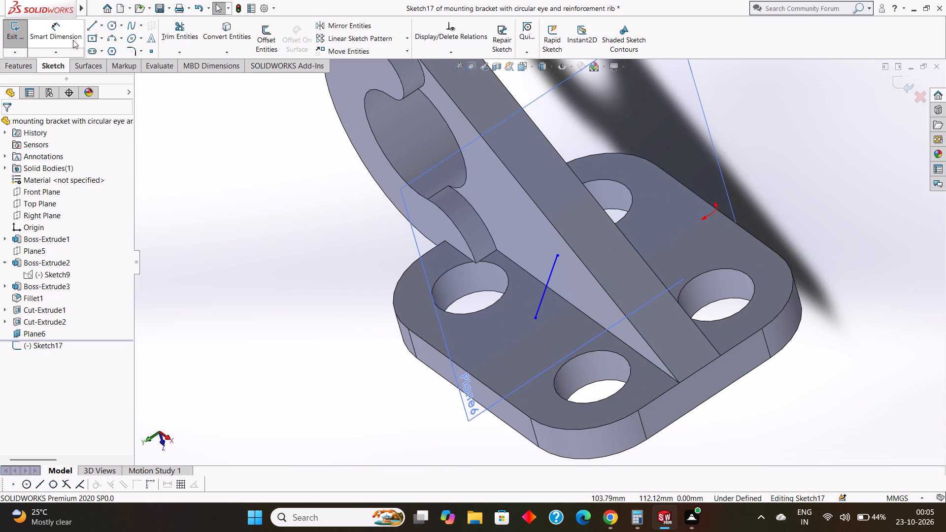
Dimension the sloped line's length and set it to 15 mm.
left_click(68, 33)
left_click(546, 289)
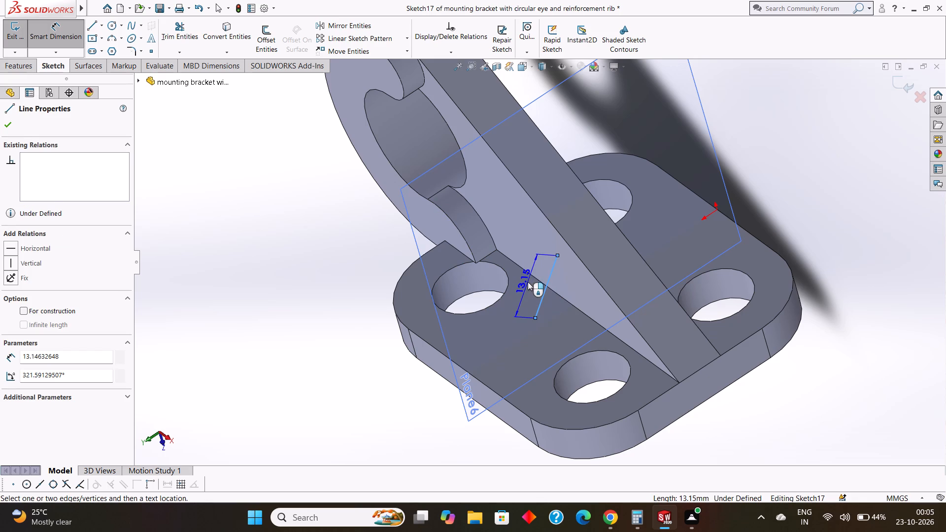
left_click(528, 282)
type("15")
key("Return")
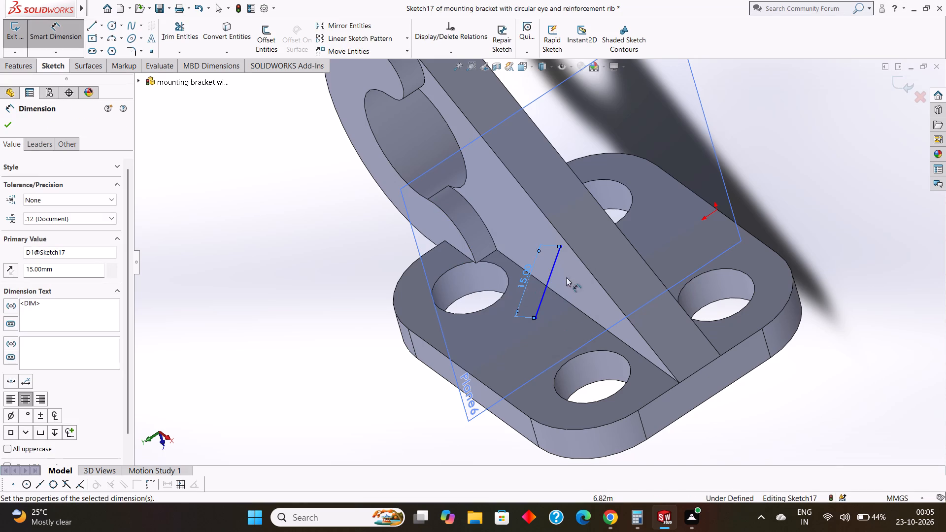
middle_click_drag(567, 280, 563, 285)
Undo the 15 mm value set on the sloped line's length.
key("ctrl+z")
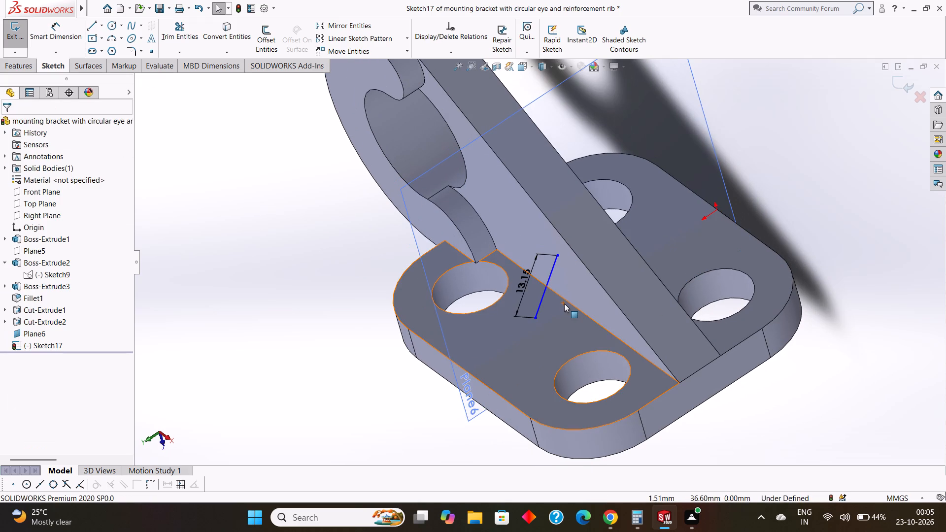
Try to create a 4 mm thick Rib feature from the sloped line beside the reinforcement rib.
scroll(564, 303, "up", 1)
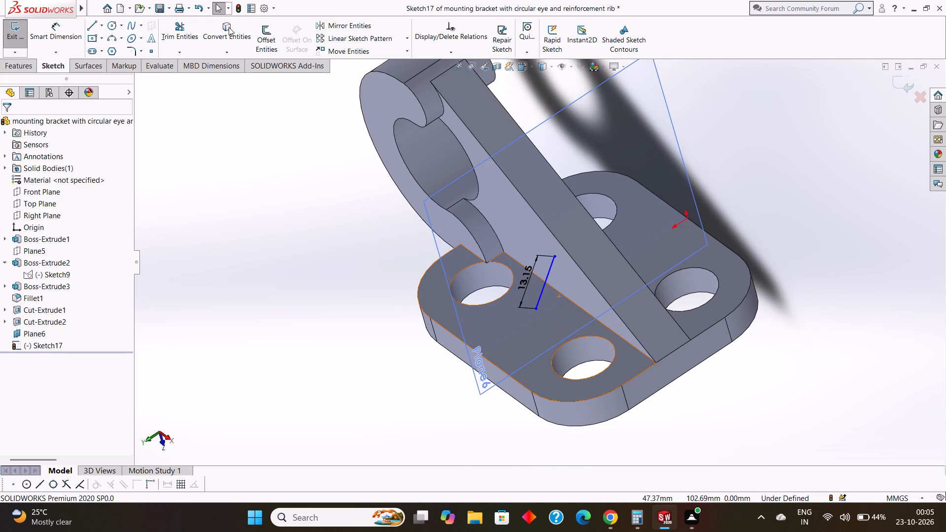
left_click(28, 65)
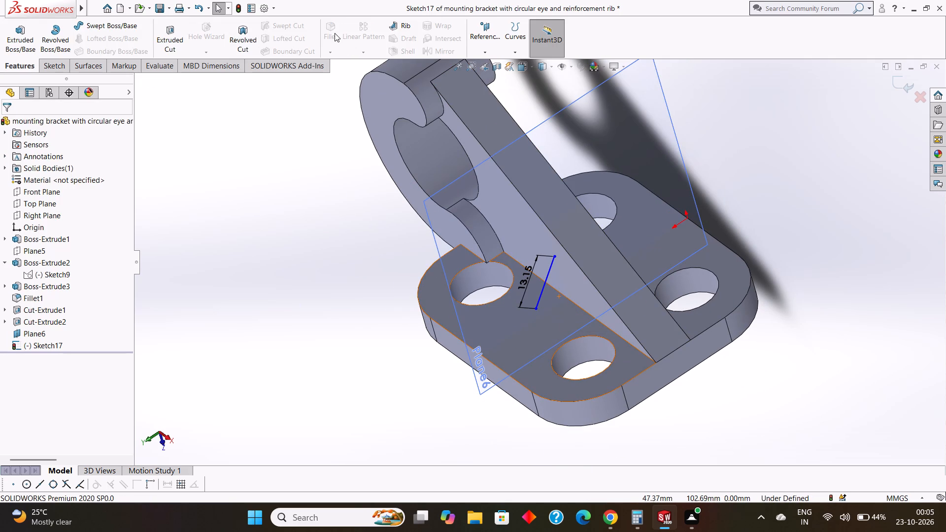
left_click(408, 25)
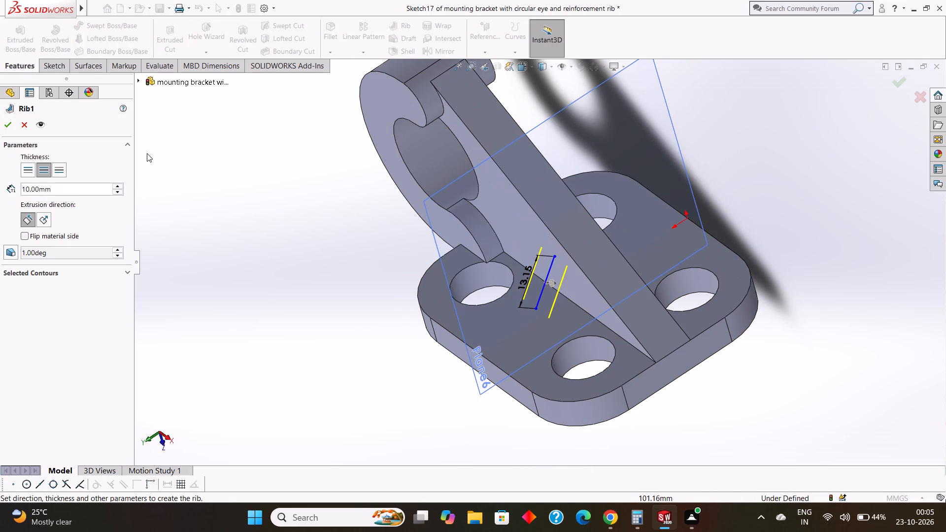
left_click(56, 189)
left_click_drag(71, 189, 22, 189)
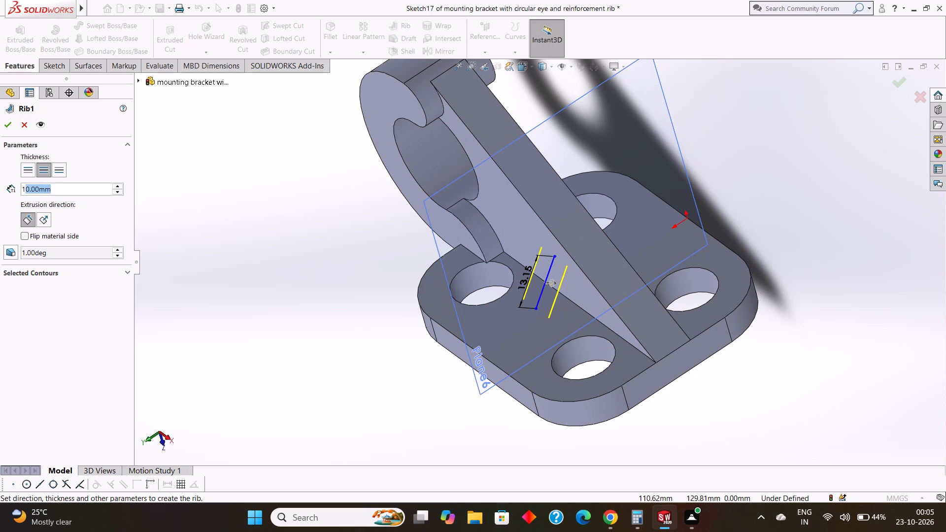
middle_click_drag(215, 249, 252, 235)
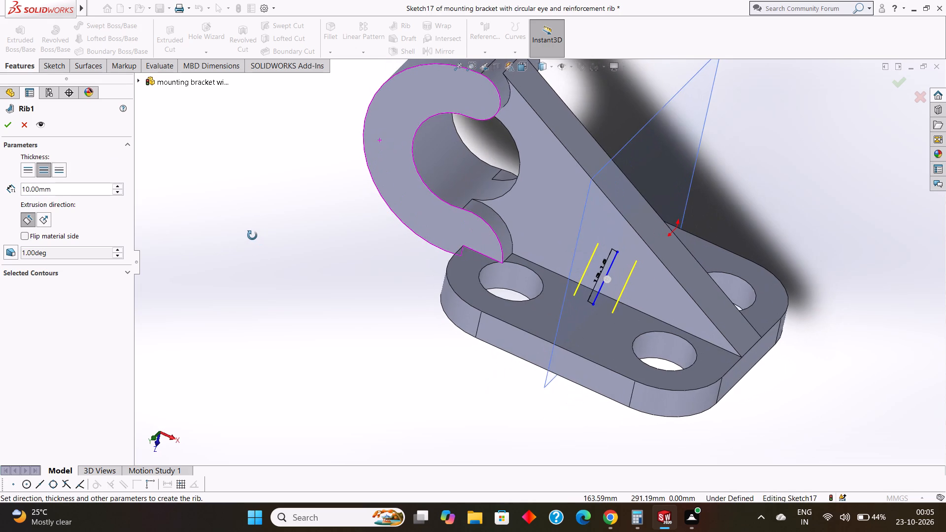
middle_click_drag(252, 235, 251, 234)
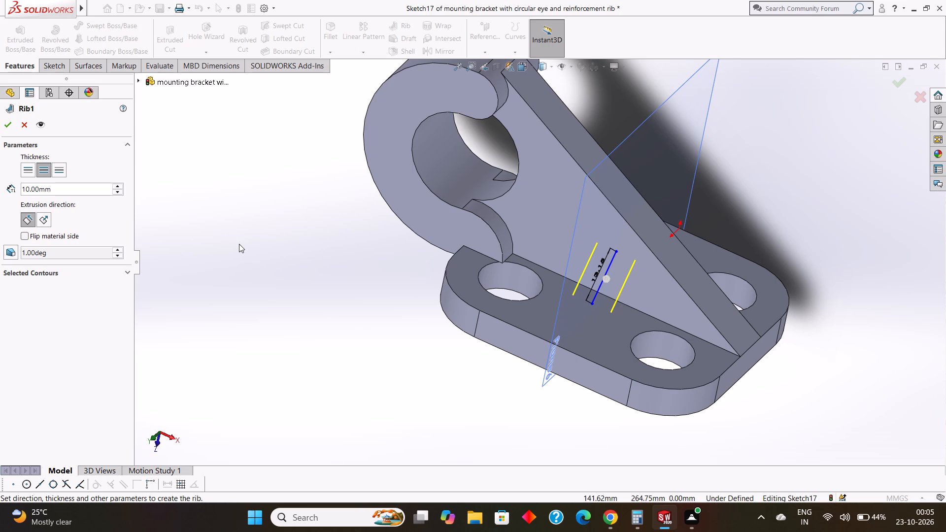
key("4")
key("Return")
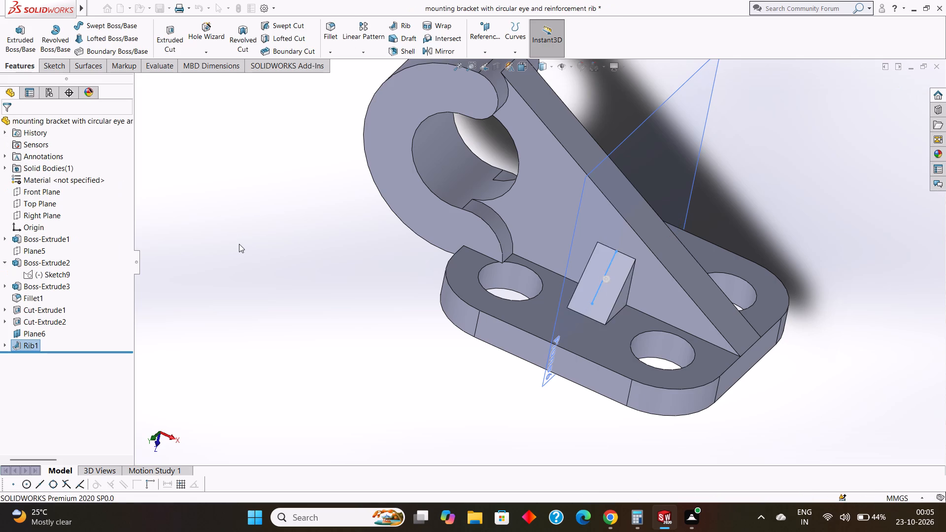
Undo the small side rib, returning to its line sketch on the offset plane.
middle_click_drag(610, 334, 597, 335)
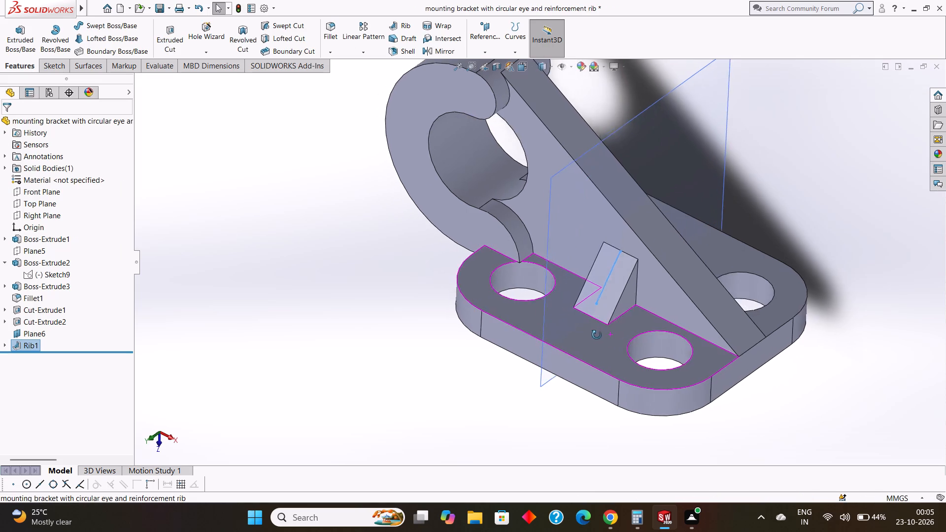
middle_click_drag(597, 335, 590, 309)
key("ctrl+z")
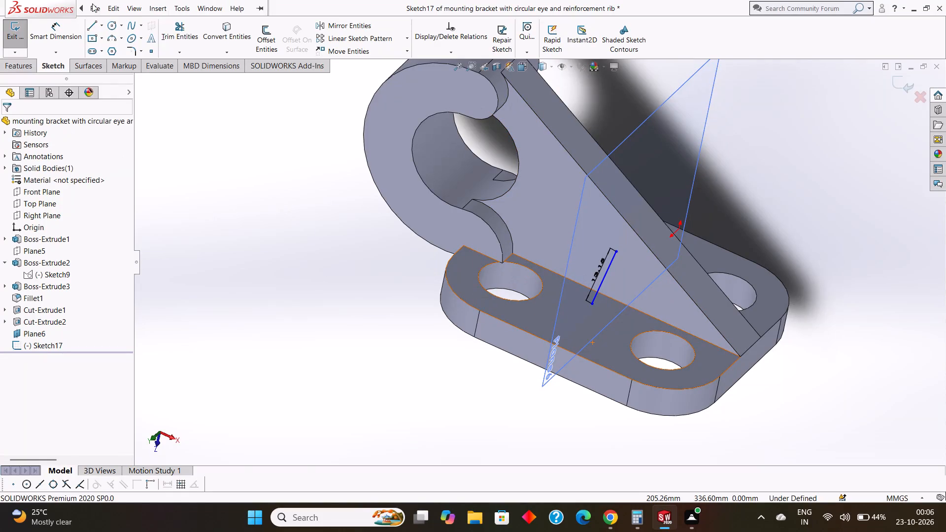
Create a Rib feature from the sloped line, 4 mm thick on both sides, between the base plate and the reinforcement rib.
left_click(276, 99)
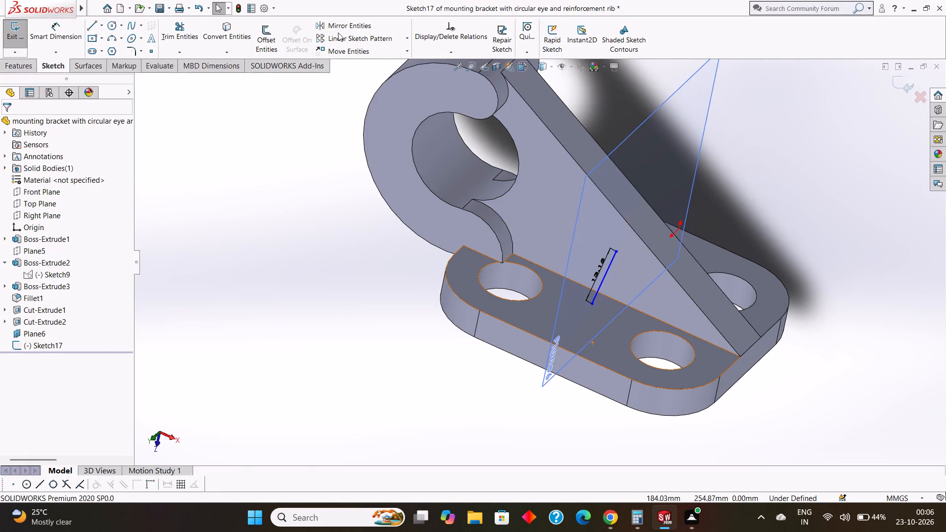
left_click(23, 64)
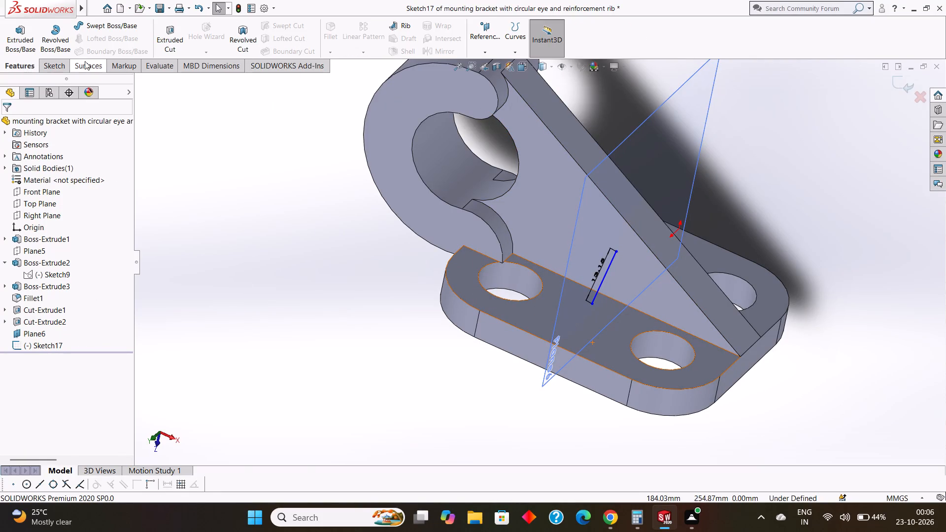
left_click(395, 23)
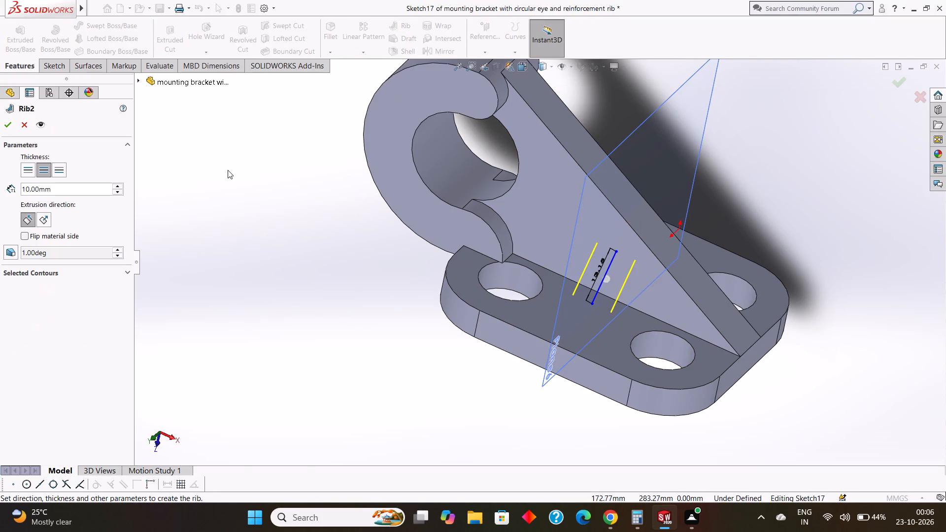
left_click(63, 186)
left_click_drag(84, 188, 20, 189)
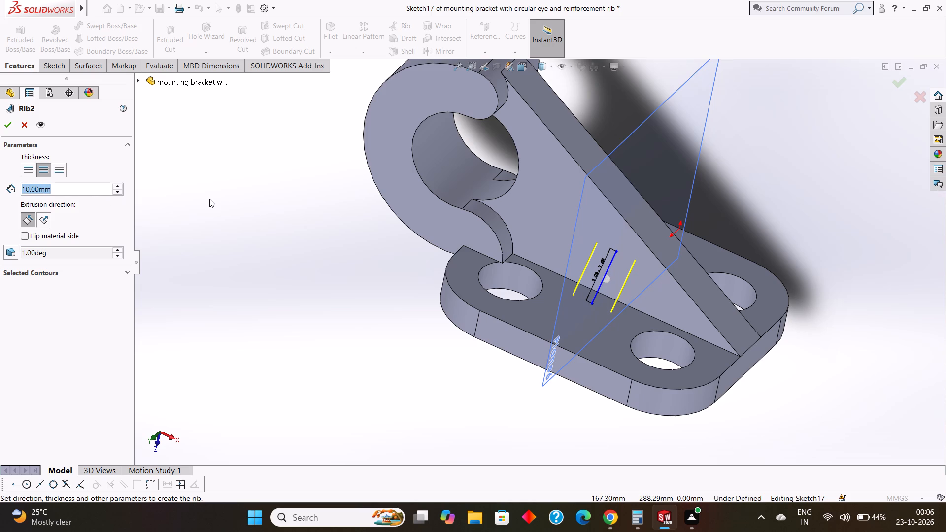
key("4")
key("Return")
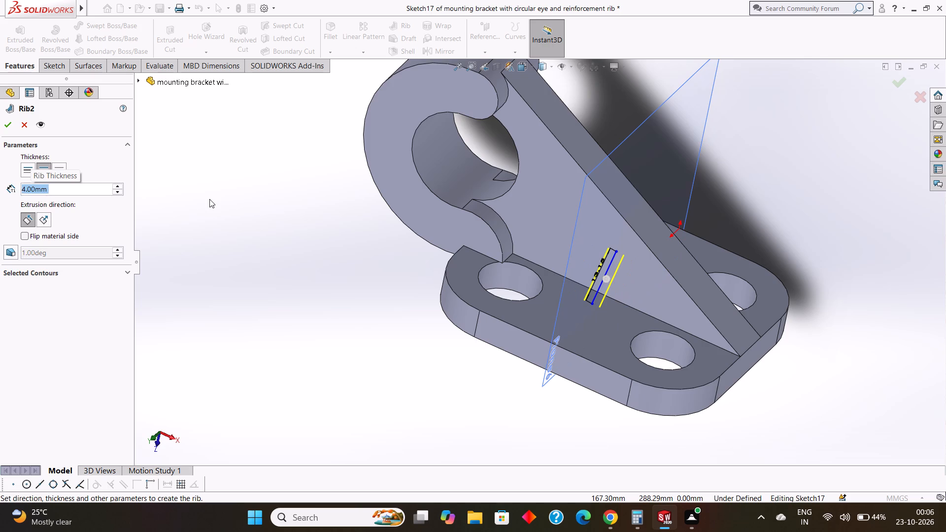
scroll(612, 277, "down", 3)
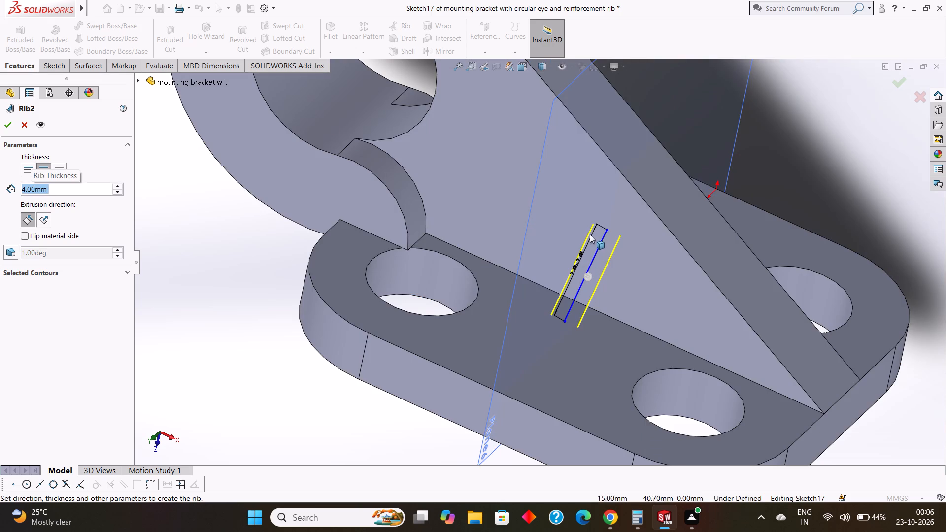
left_click(8, 125)
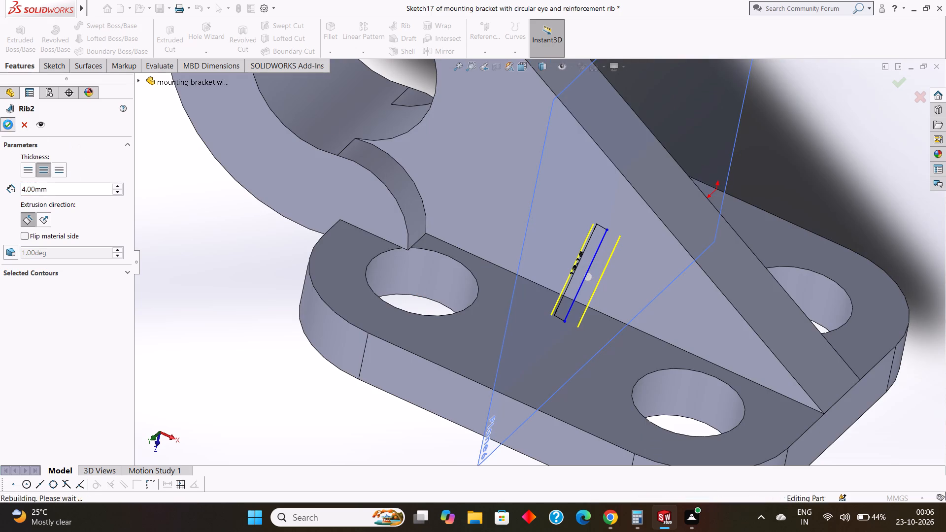
scroll(194, 239, "up", 3)
scroll(261, 248, "up", 2)
left_click(371, 281)
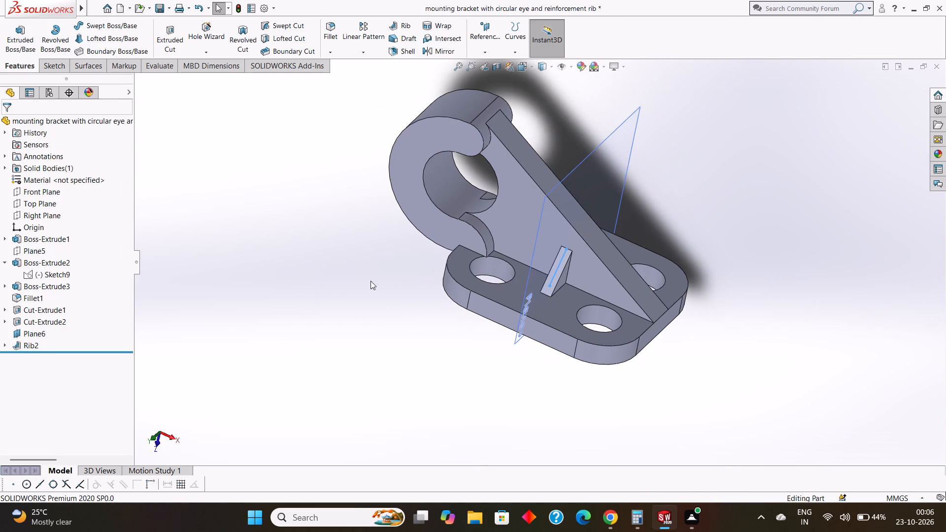
Hide the offset plane that was used for the small side rib's sketch.
middle_click_drag(371, 282, 351, 269)
middle_click_drag(773, 189, 772, 189)
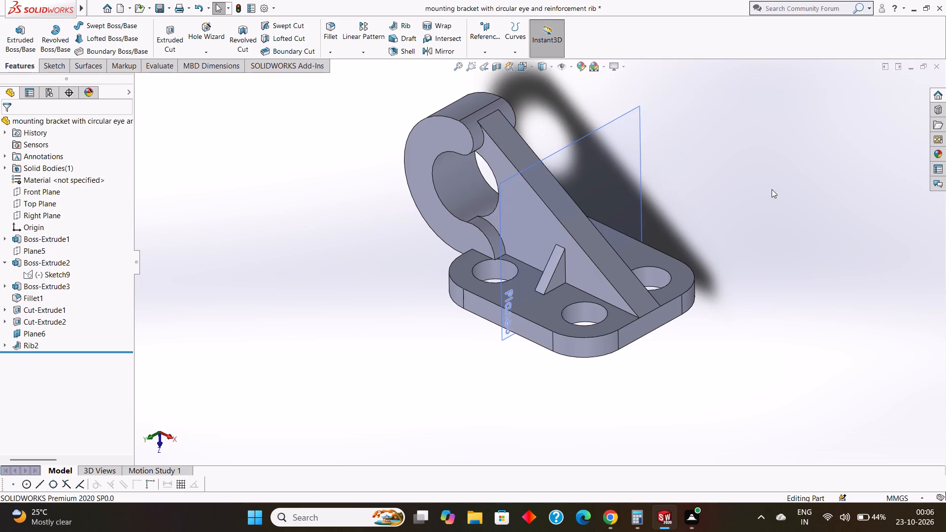
middle_click_drag(772, 189, 743, 194)
right_click(606, 141)
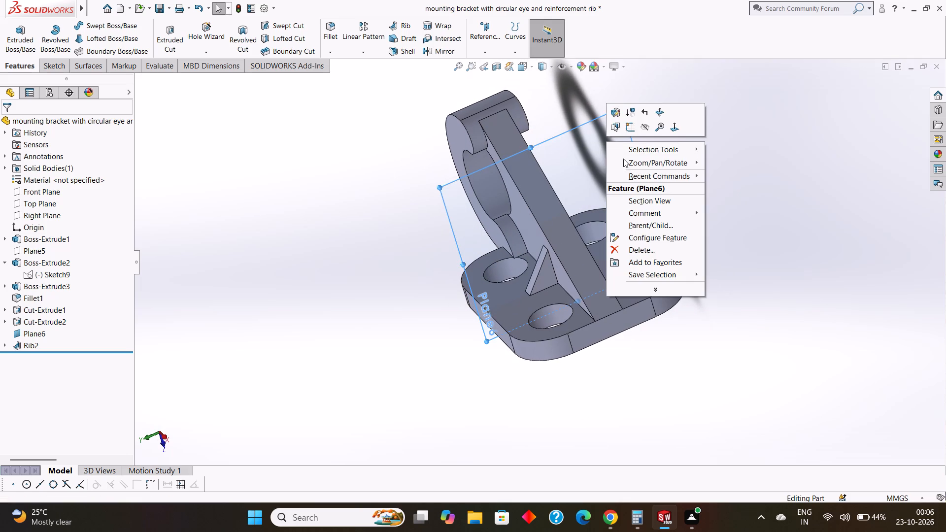
left_click(643, 127)
Create a reference plane offset 30 mm from the Top Plane.
middle_click_drag(689, 160, 697, 155)
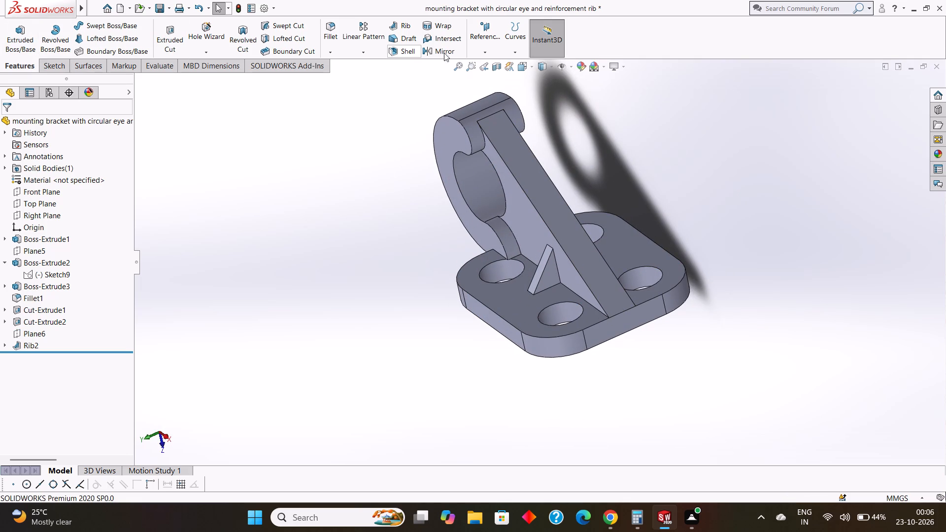
left_click(482, 49)
left_click(493, 61)
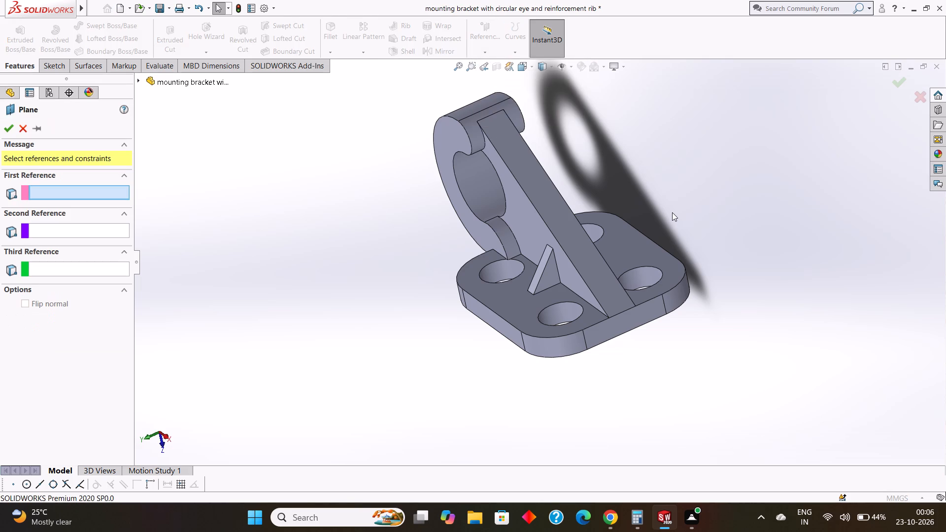
scroll(674, 213, "up", 2)
middle_click_drag(674, 213, 703, 206)
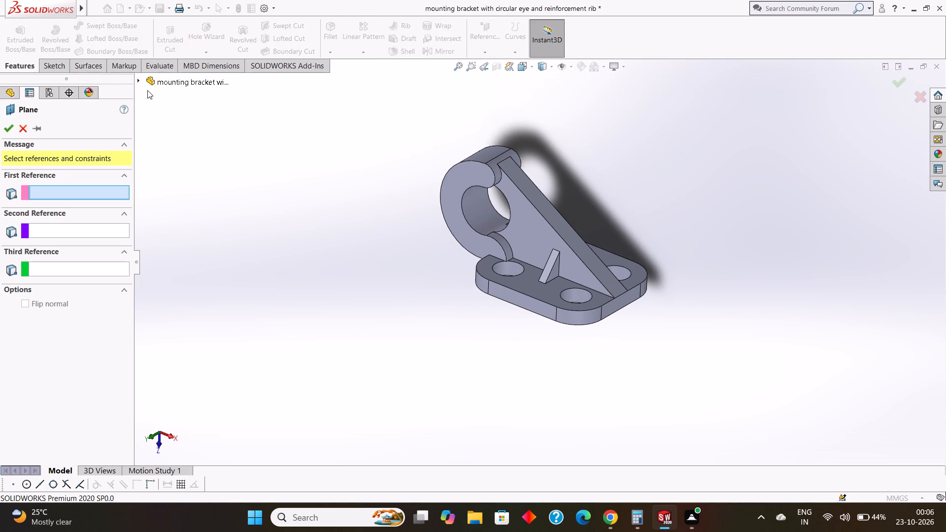
left_click(139, 80)
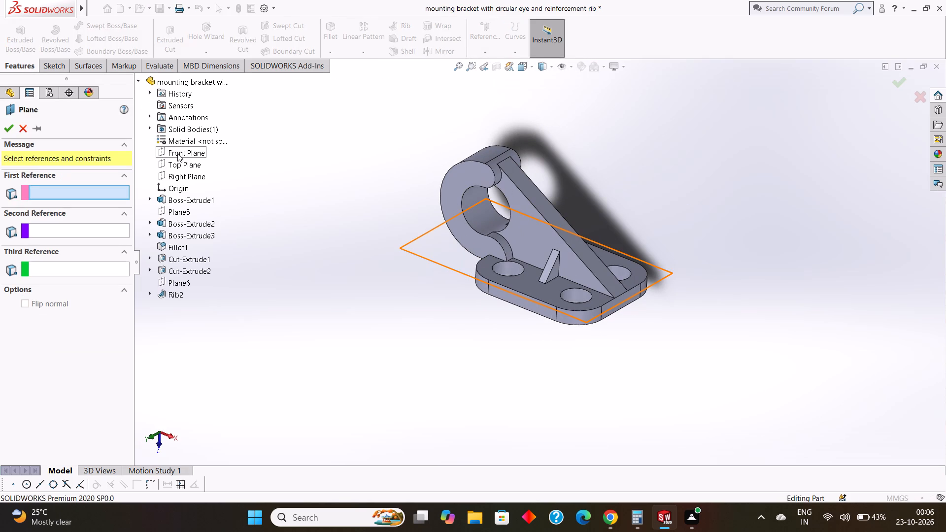
left_click(179, 161)
middle_click_drag(272, 186, 203, 166)
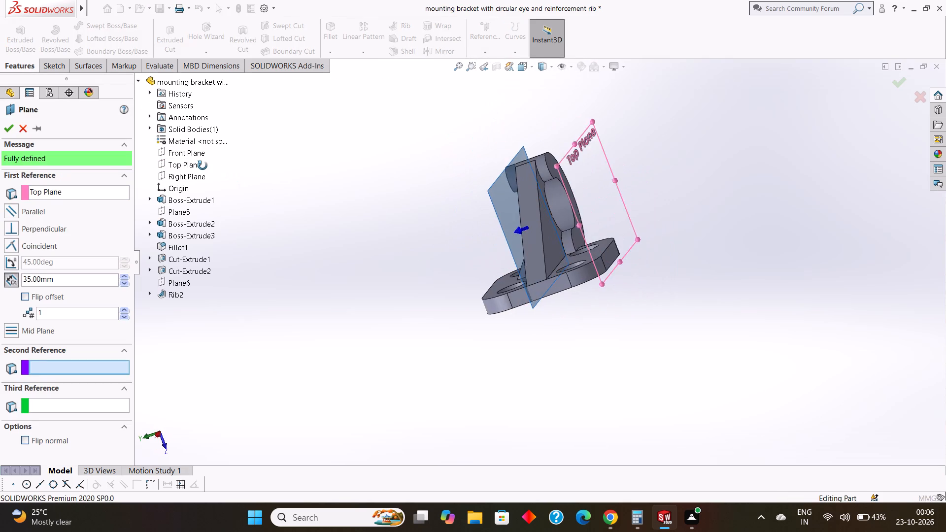
middle_click_drag(203, 166, 214, 174)
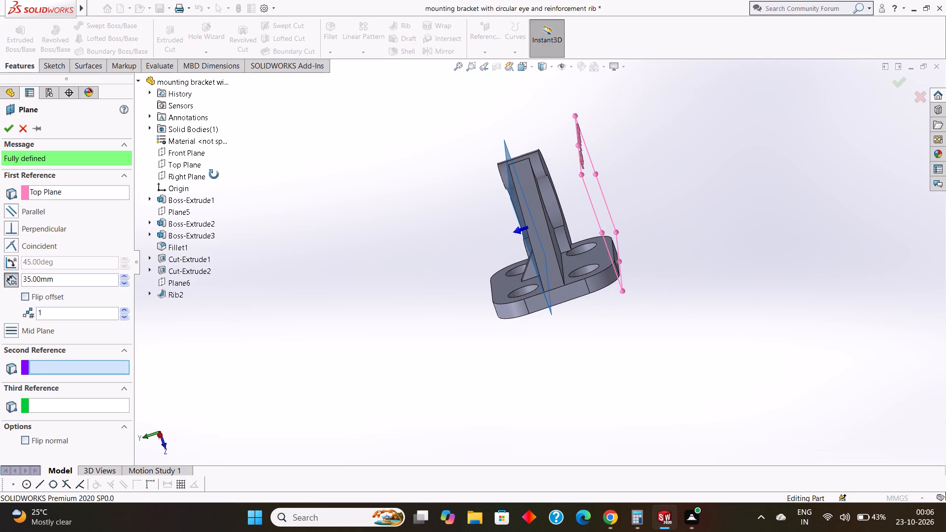
middle_click_drag(214, 174, 215, 171)
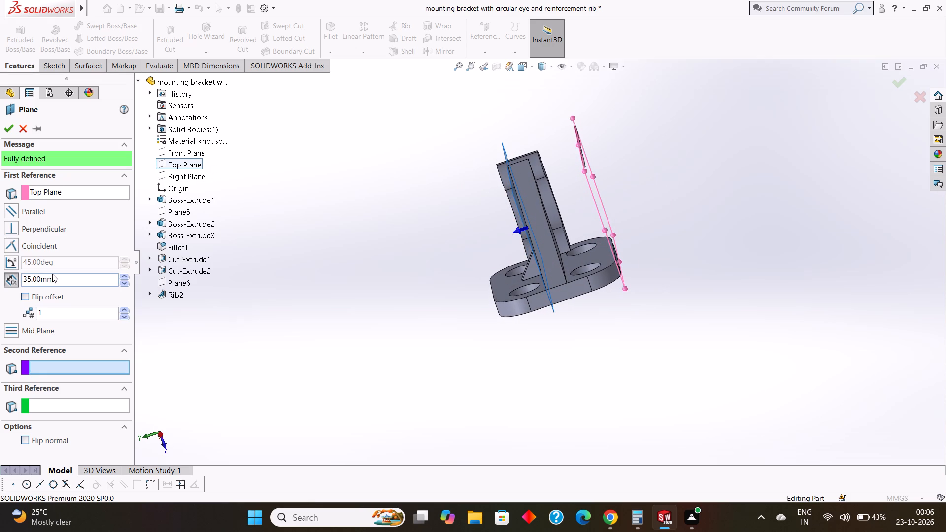
left_click(56, 279)
left_click_drag(67, 282, 0, 280)
type("30")
key("Return")
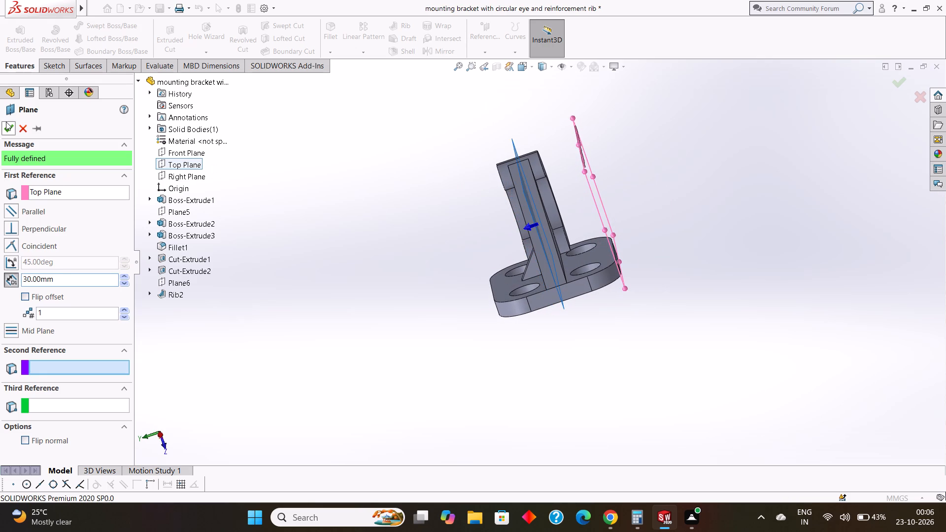
left_click(6, 122)
Mirror the small side rib about the new 30 mm offset plane to the other side of the reinforcement rib.
scroll(310, 208, "up", 2)
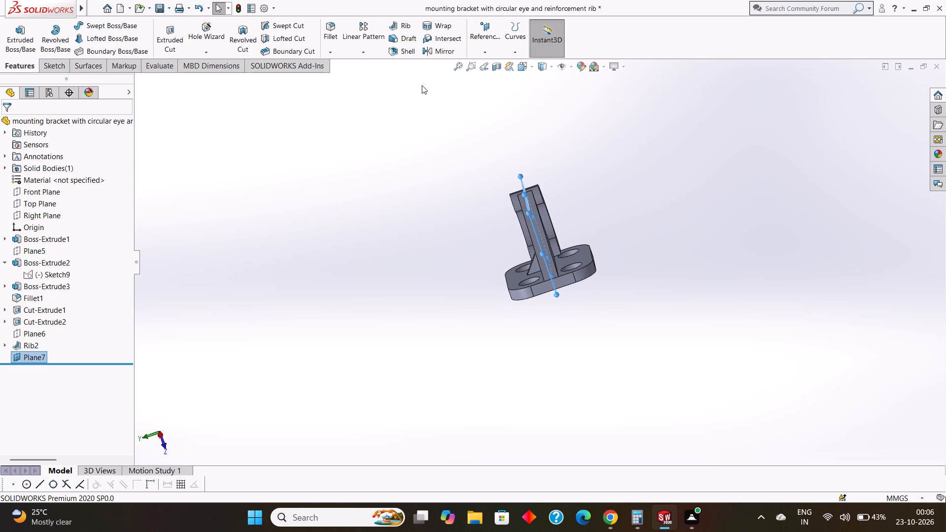
left_click(361, 54)
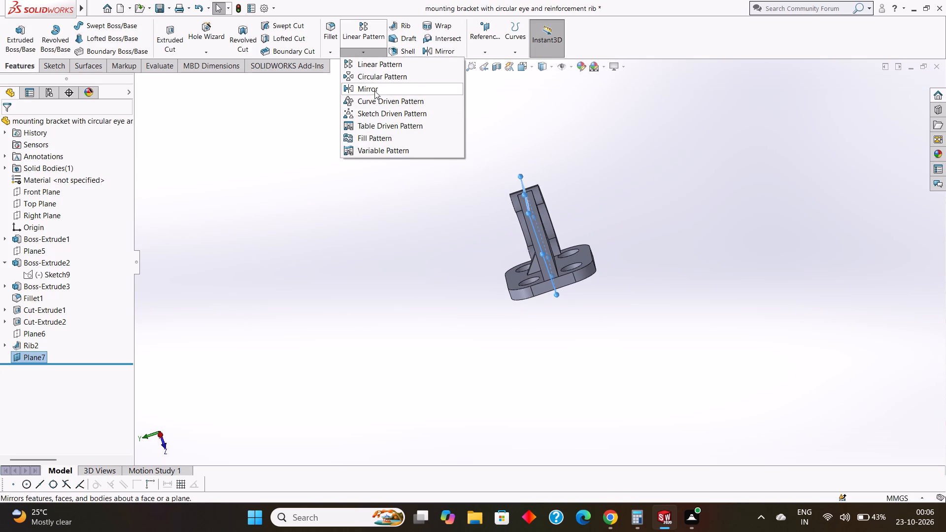
left_click(374, 91)
middle_click_drag(394, 162, 465, 160)
left_click(43, 193)
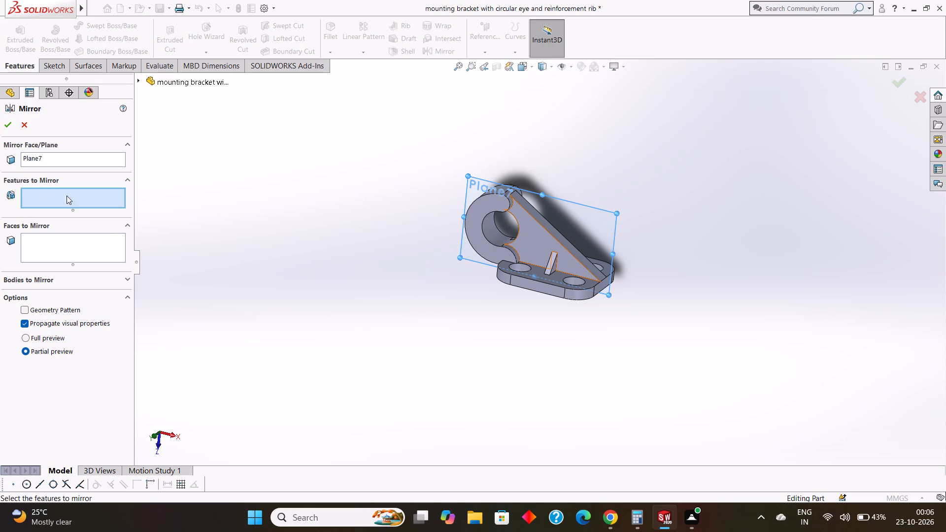
middle_click_drag(500, 283, 485, 280)
scroll(539, 260, "down", 8)
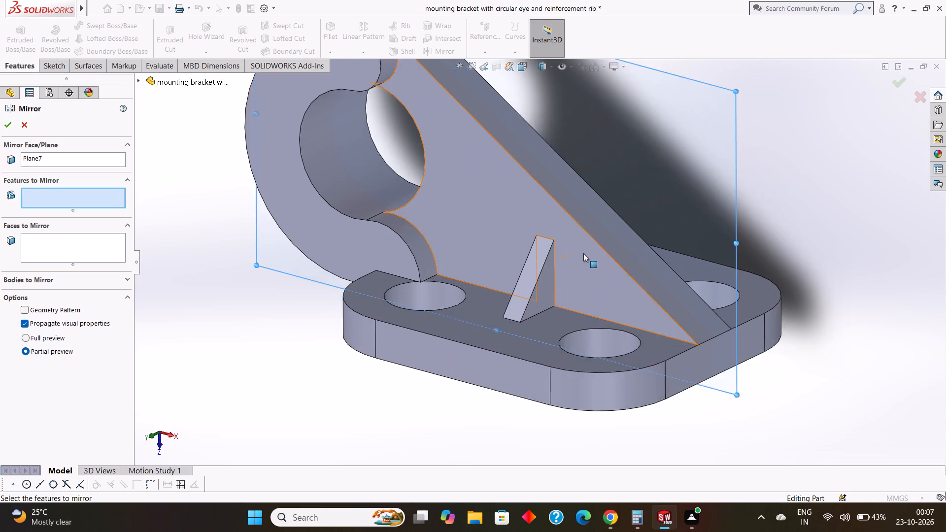
left_click(527, 271)
scroll(527, 271, "up", 4)
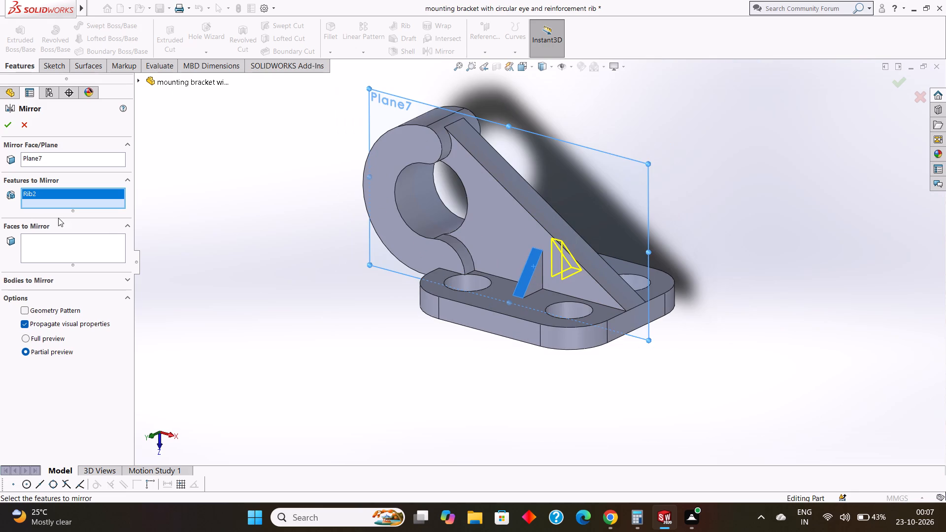
left_click(6, 132)
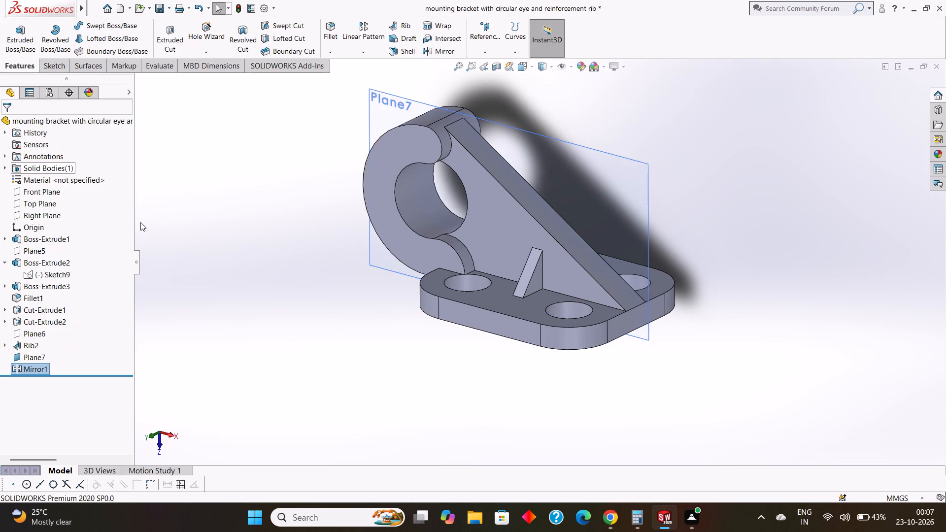
Hide the plane used for mirroring the side rib.
middle_click_drag(186, 252, 195, 292)
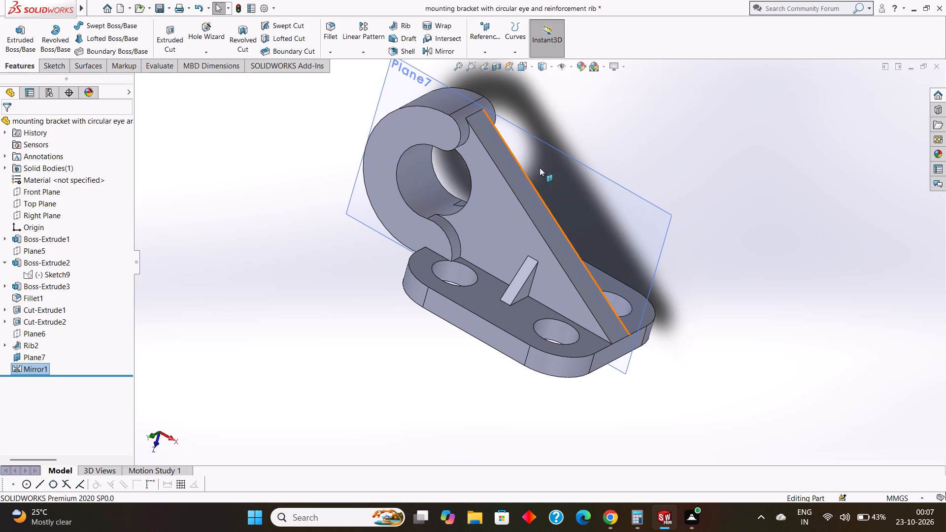
right_click(578, 167)
left_click(617, 153)
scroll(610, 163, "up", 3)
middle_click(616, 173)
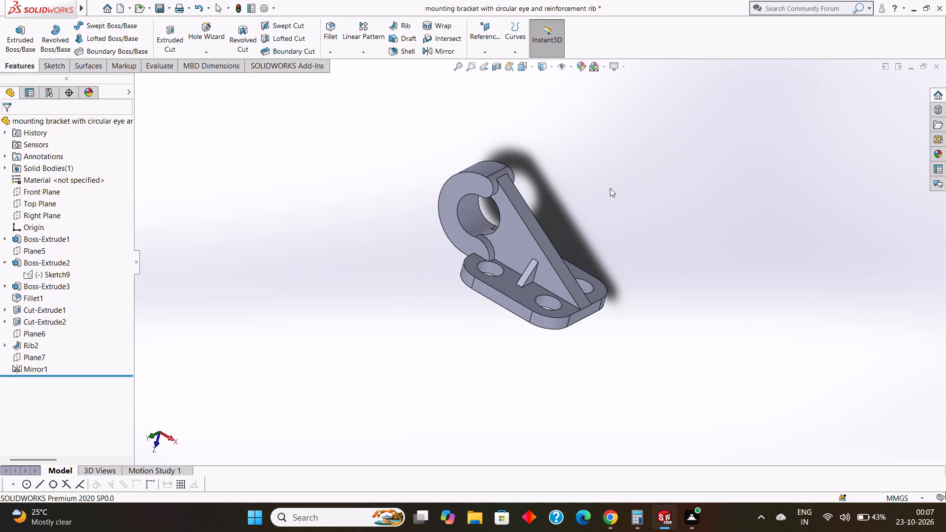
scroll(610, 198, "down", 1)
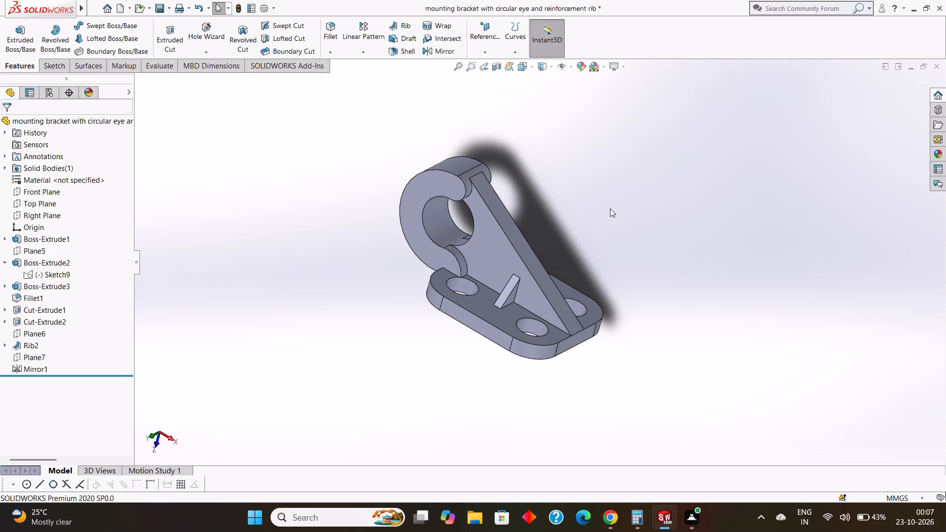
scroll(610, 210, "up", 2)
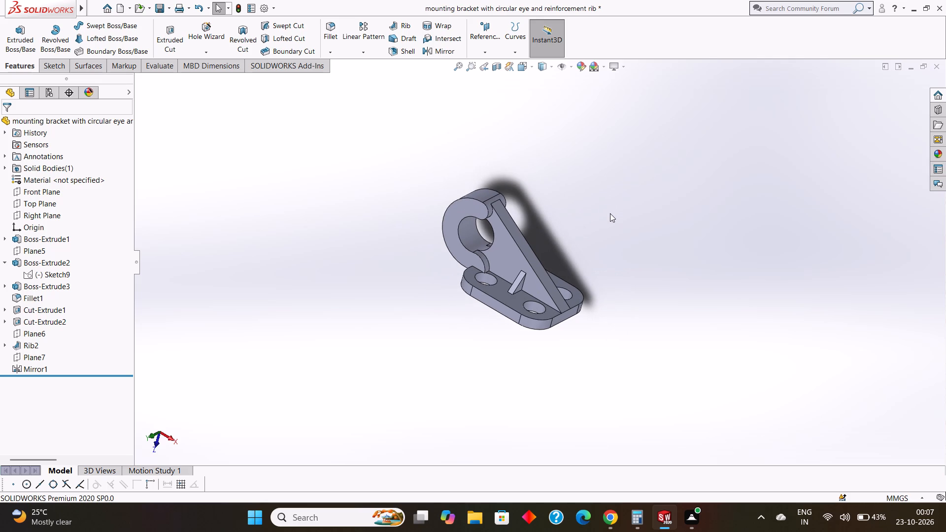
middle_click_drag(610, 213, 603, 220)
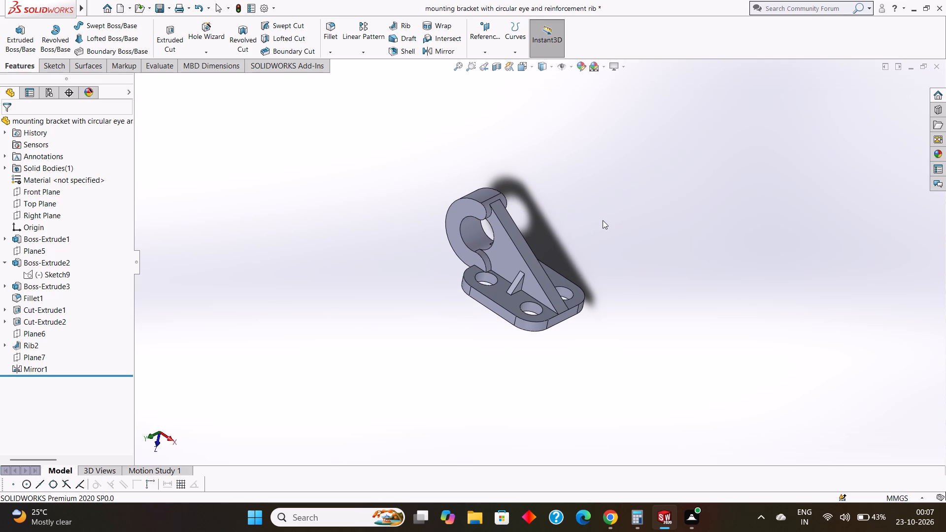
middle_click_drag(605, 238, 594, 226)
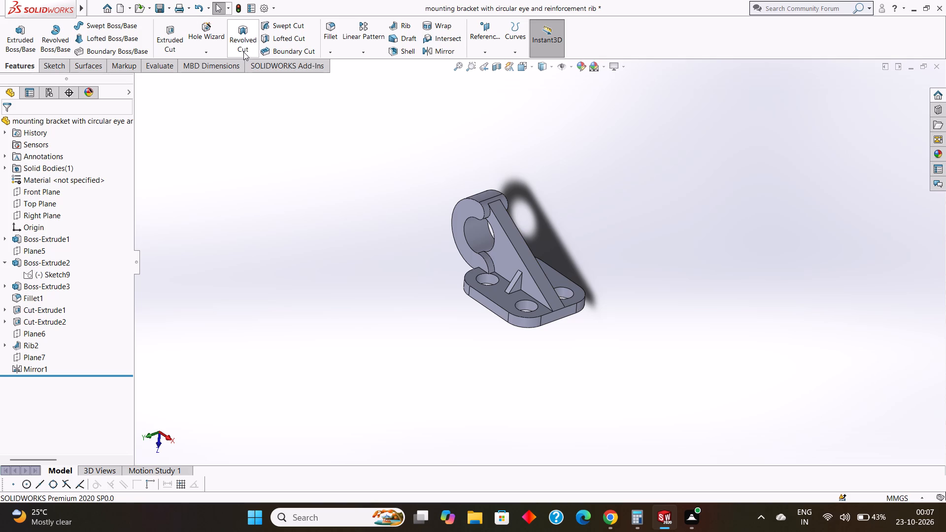
Fillet both long sloped edges of the reinforcement rib with a 1 mm radius.
left_click(330, 51)
left_click(336, 62)
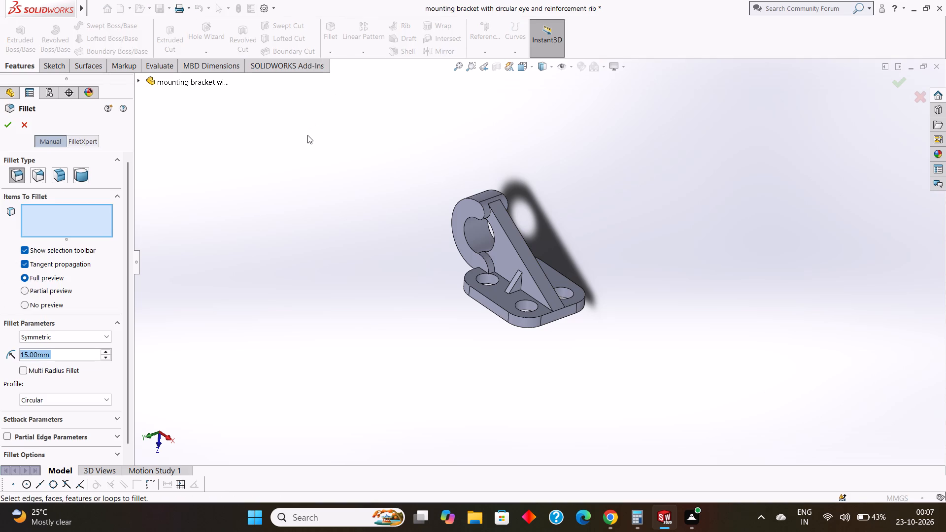
key("BackSpace")
key("1")
key("Return")
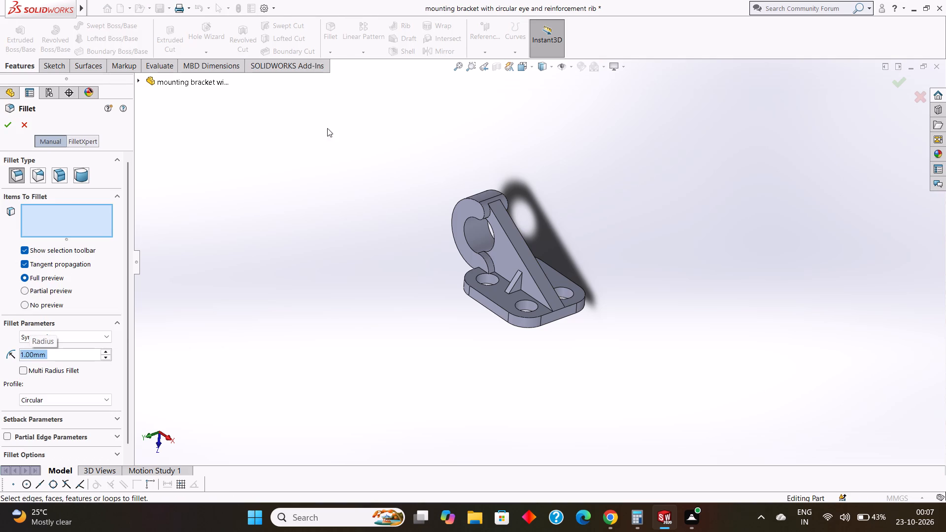
left_click(508, 236)
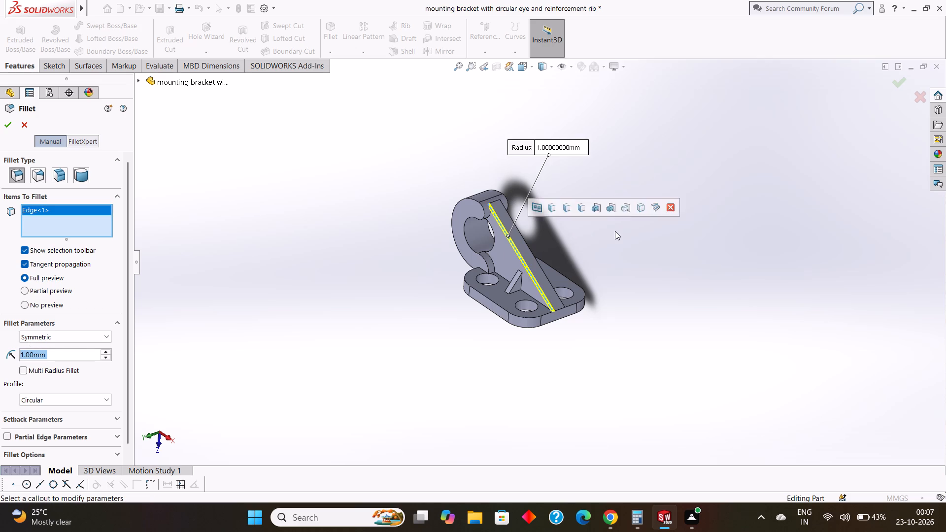
middle_click_drag(615, 231, 574, 238)
middle_click_drag(581, 229, 572, 230)
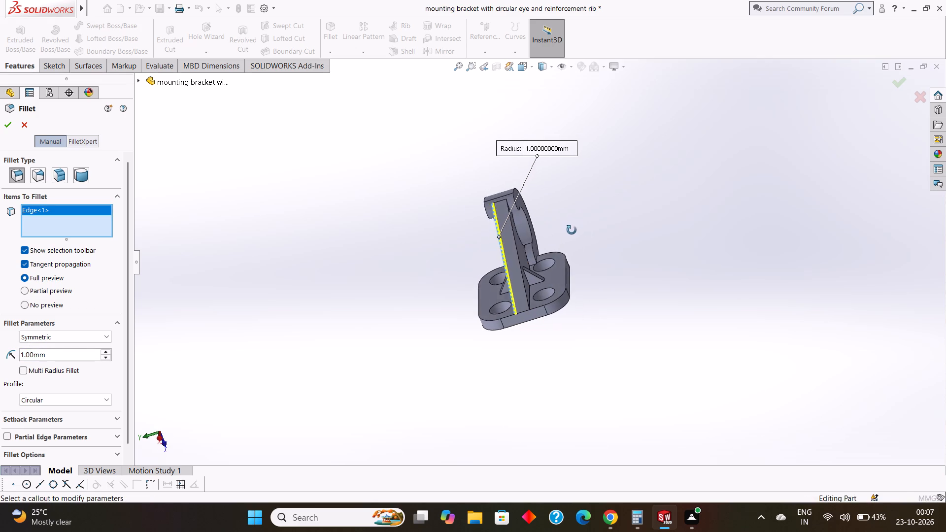
middle_click_drag(572, 230, 569, 230)
scroll(515, 239, "down", 6)
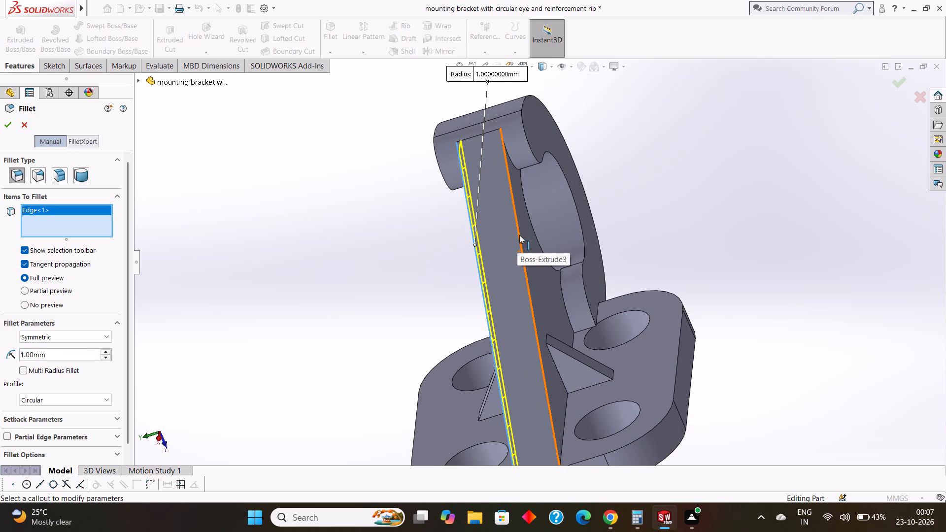
left_click(519, 235)
scroll(519, 235, "up", 2)
middle_click_drag(653, 229, 692, 207)
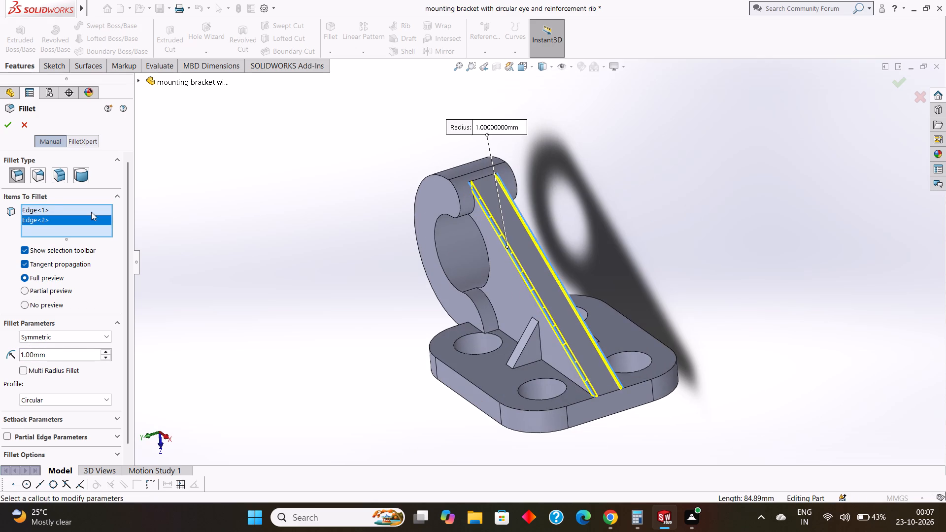
left_click(7, 131)
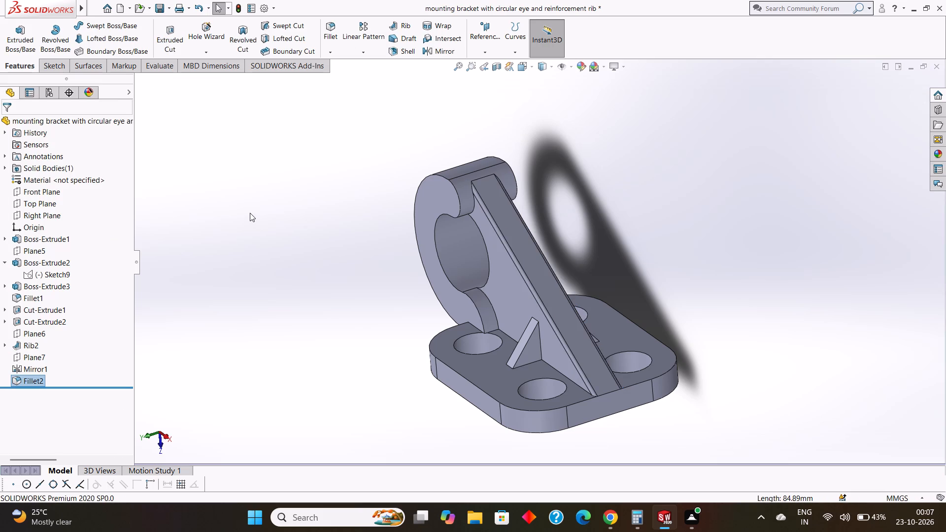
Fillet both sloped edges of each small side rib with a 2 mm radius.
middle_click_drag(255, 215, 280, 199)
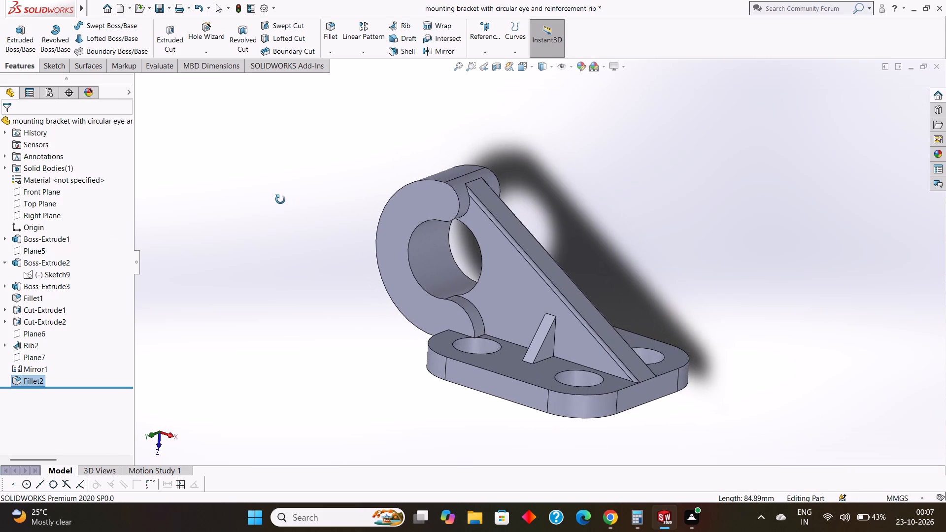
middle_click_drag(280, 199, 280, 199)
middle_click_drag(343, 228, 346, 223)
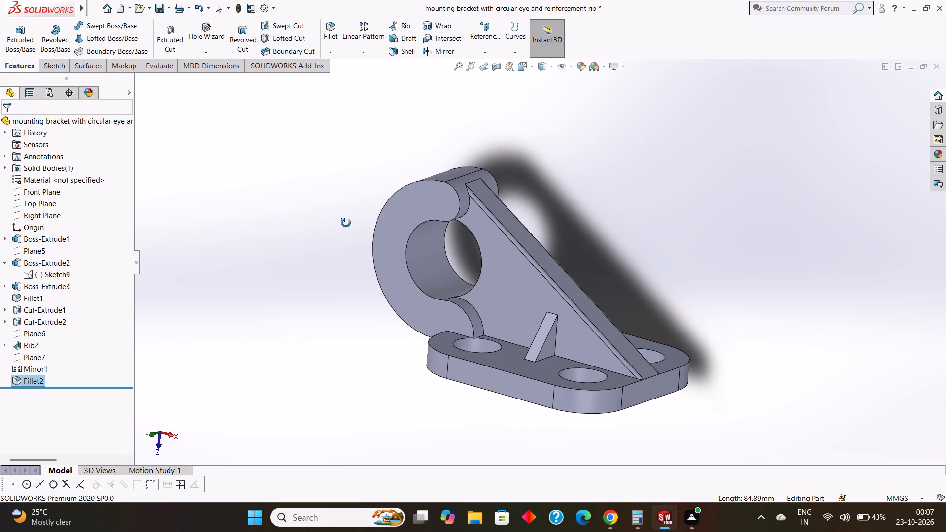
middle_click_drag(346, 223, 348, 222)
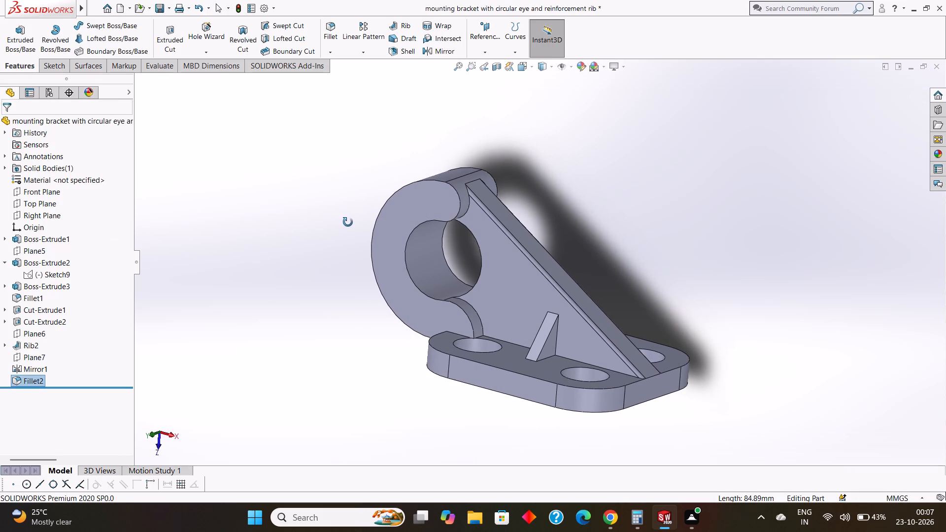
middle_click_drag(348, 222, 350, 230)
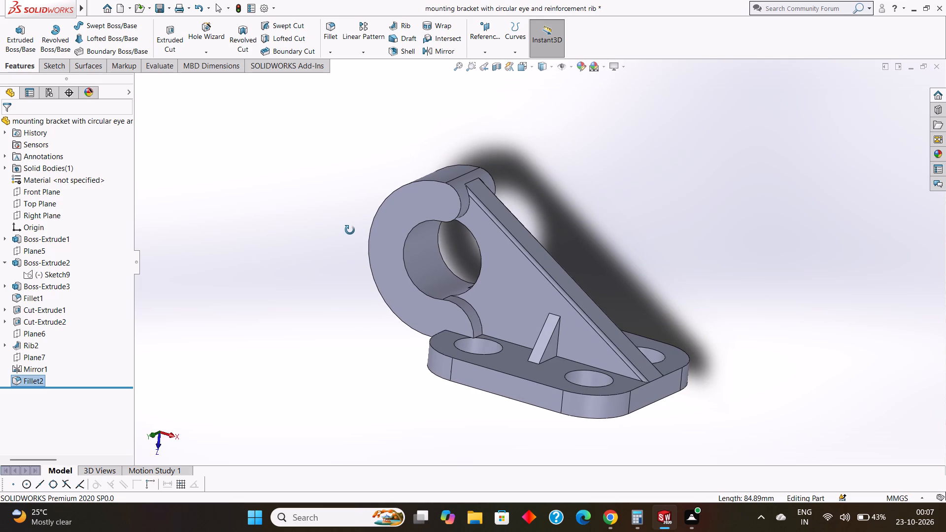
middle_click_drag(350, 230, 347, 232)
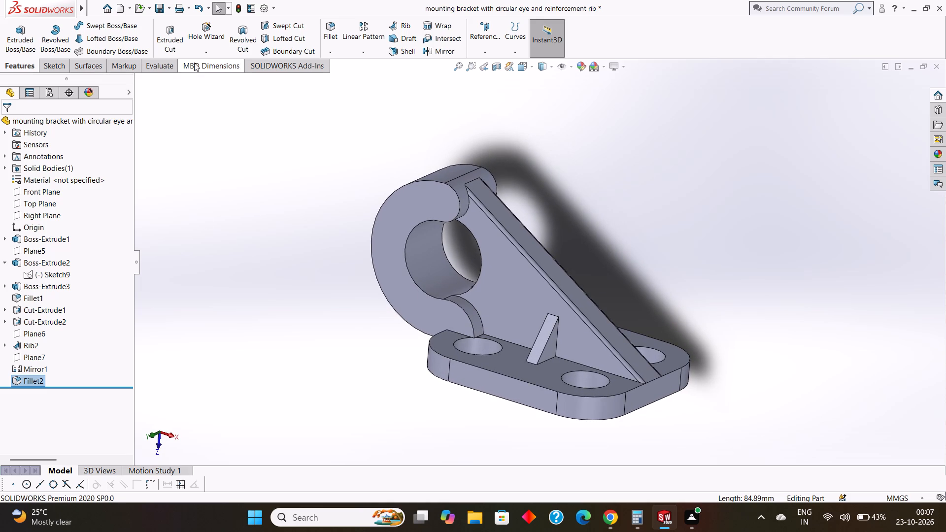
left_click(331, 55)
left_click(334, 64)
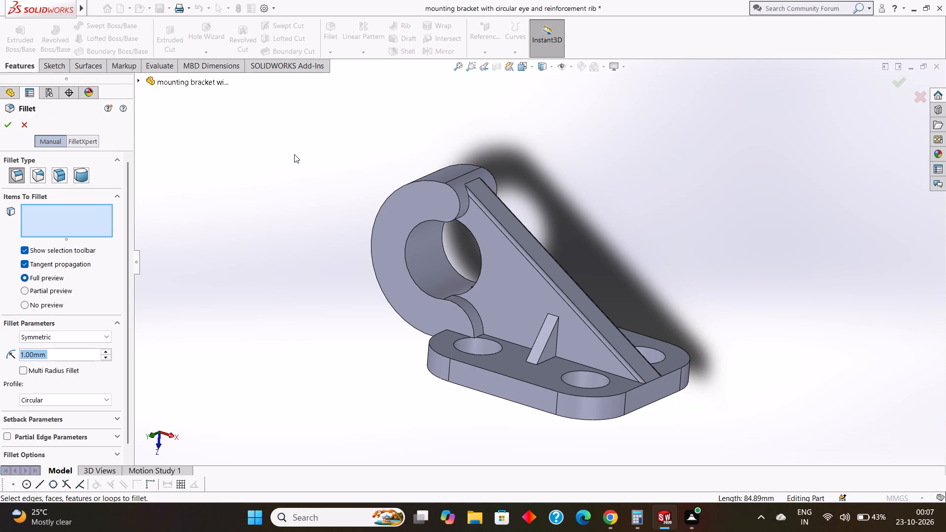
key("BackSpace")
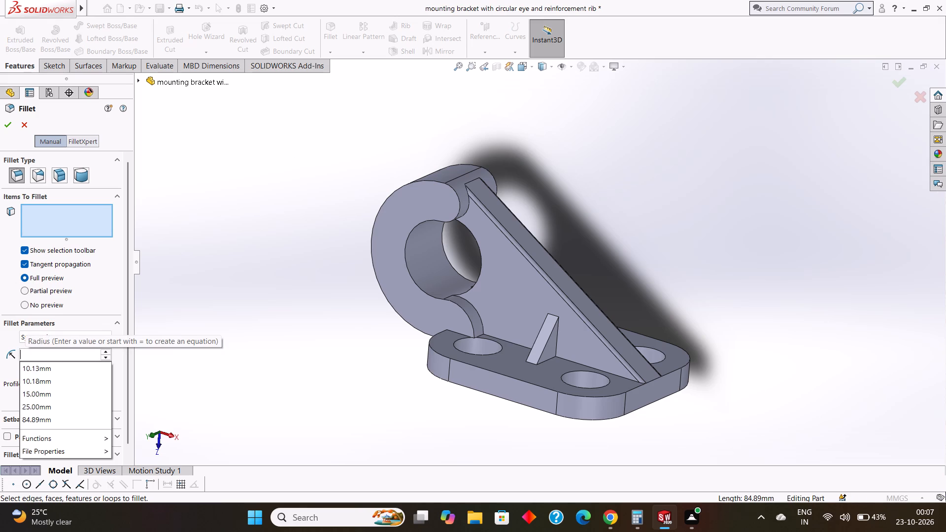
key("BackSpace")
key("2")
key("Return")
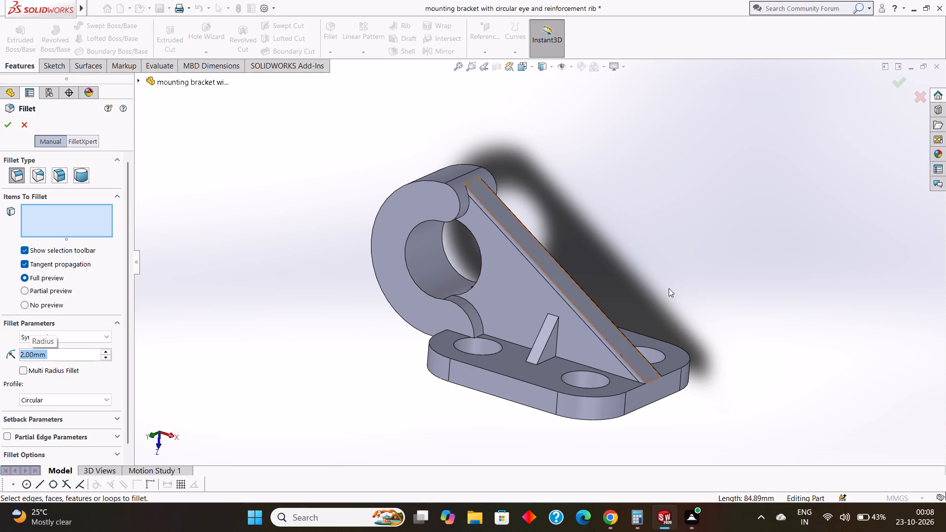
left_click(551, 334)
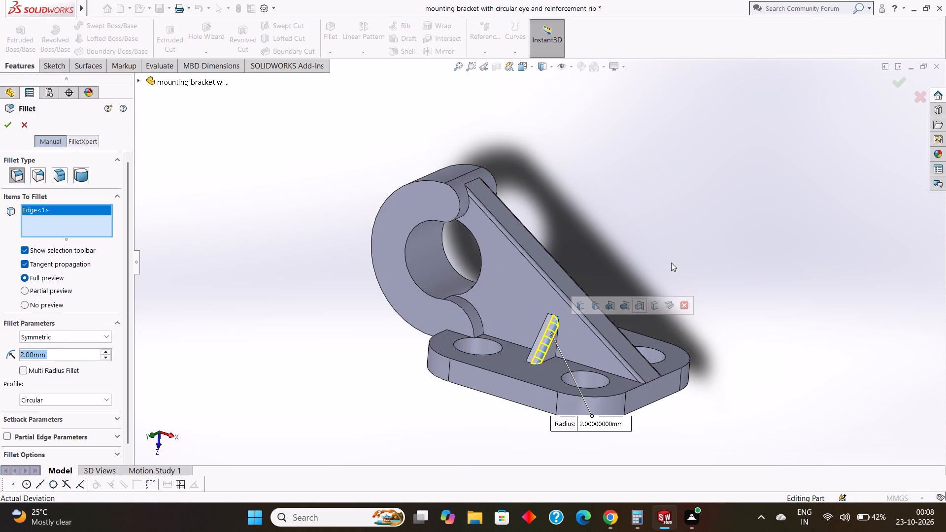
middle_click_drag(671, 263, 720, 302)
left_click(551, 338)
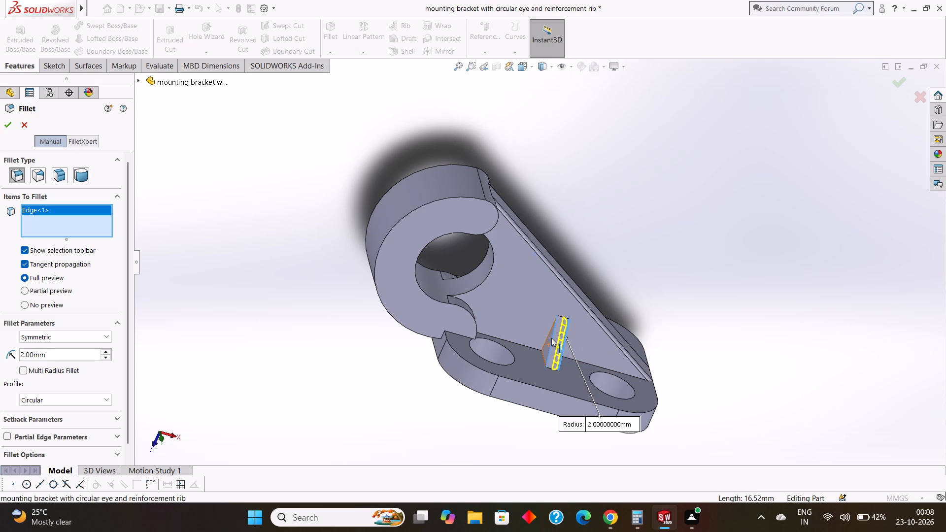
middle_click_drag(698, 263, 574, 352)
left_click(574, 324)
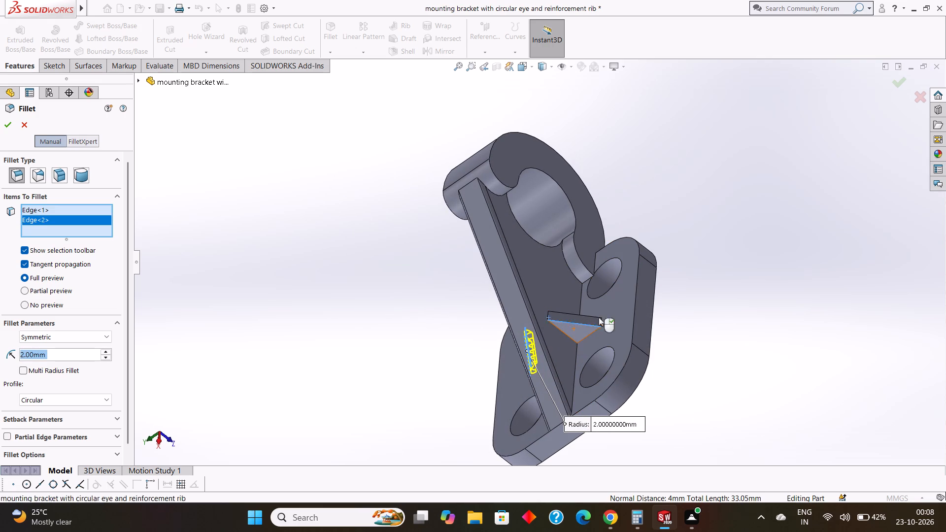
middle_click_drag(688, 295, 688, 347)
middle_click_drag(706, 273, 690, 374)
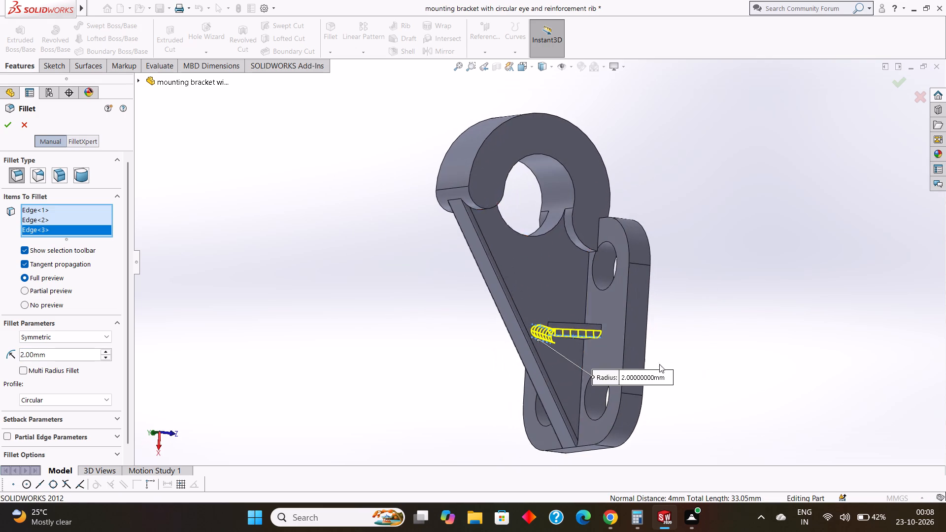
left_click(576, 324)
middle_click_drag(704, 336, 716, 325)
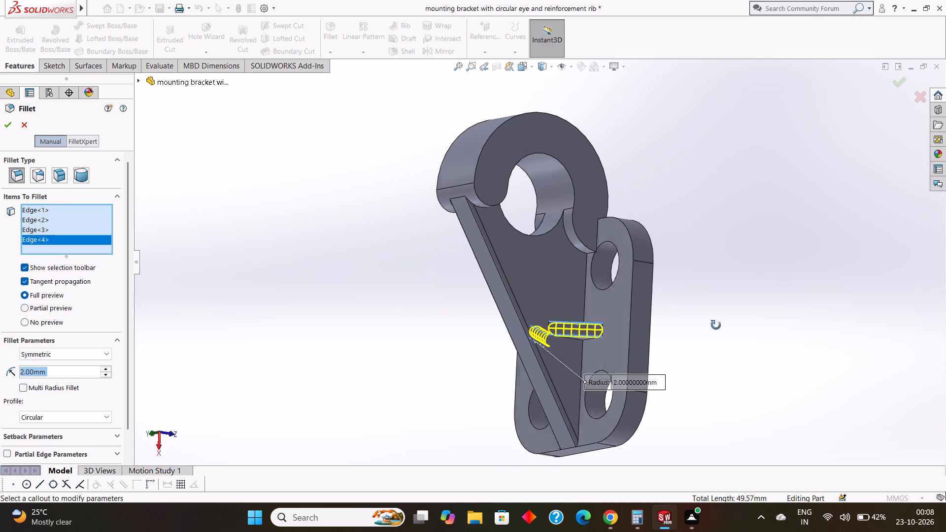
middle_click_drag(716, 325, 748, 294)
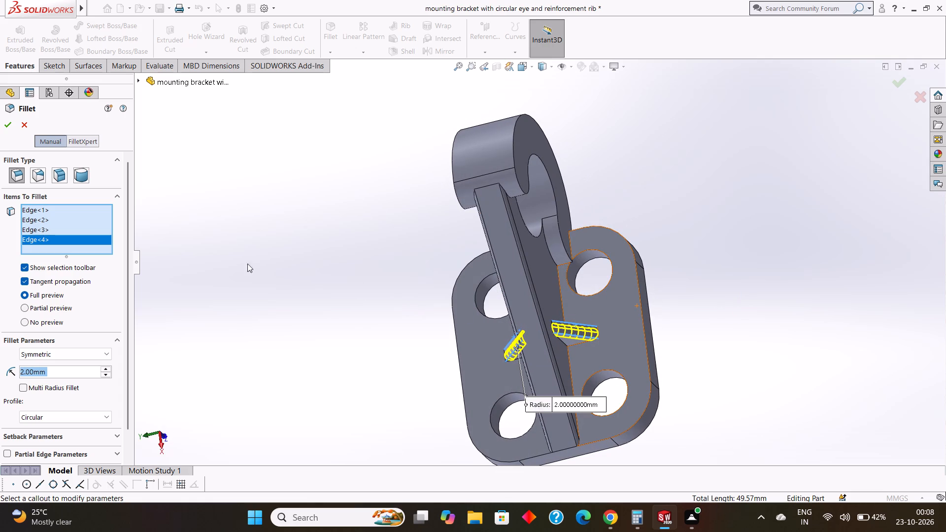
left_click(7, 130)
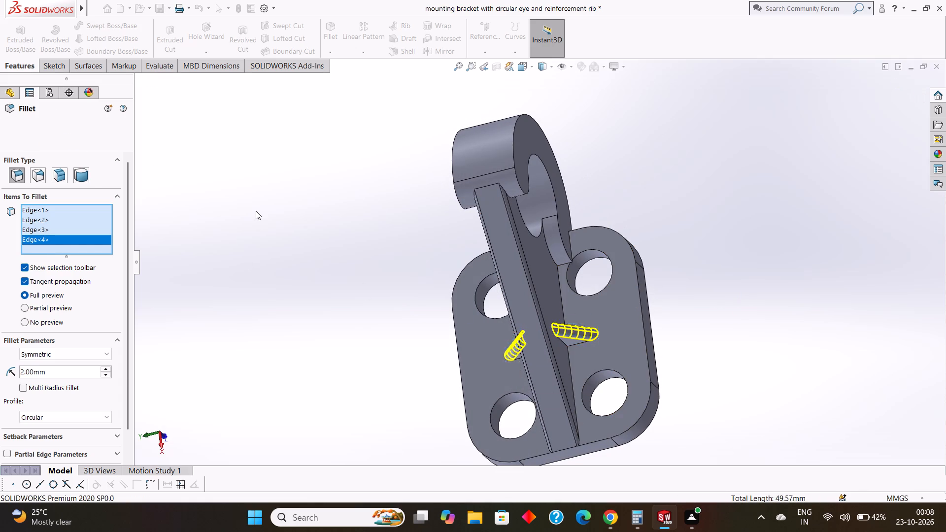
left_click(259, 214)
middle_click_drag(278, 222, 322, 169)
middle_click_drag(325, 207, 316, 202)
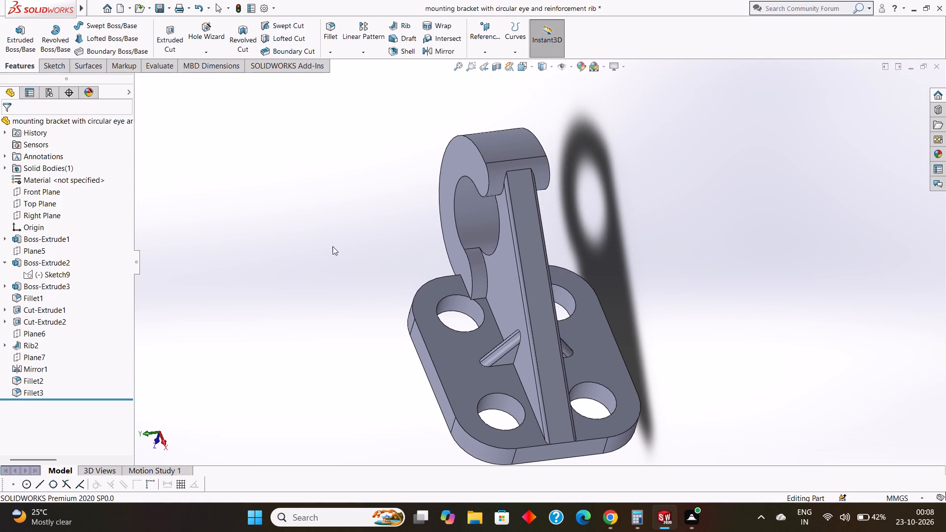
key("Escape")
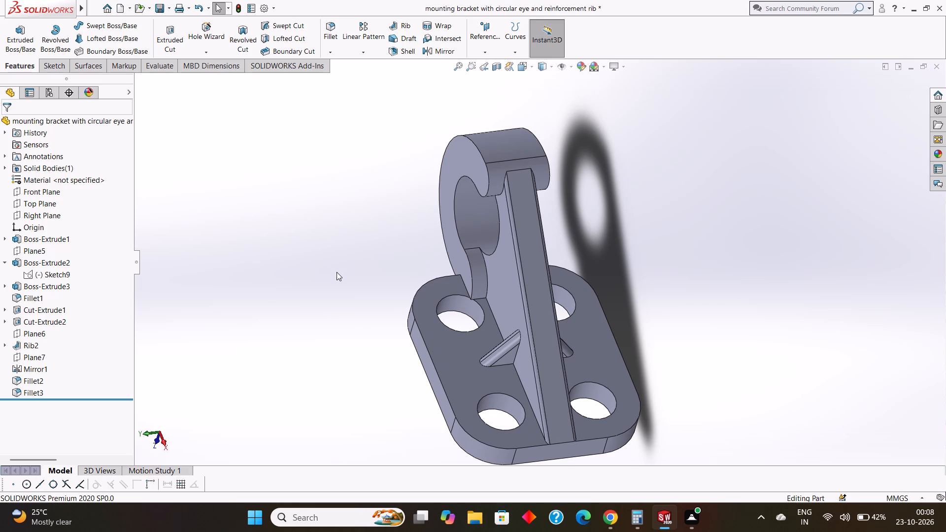
Undo the recent fillets, mirror, offset plane and small side rib, back to the rib's open line sketch.
key("ctrl+z")
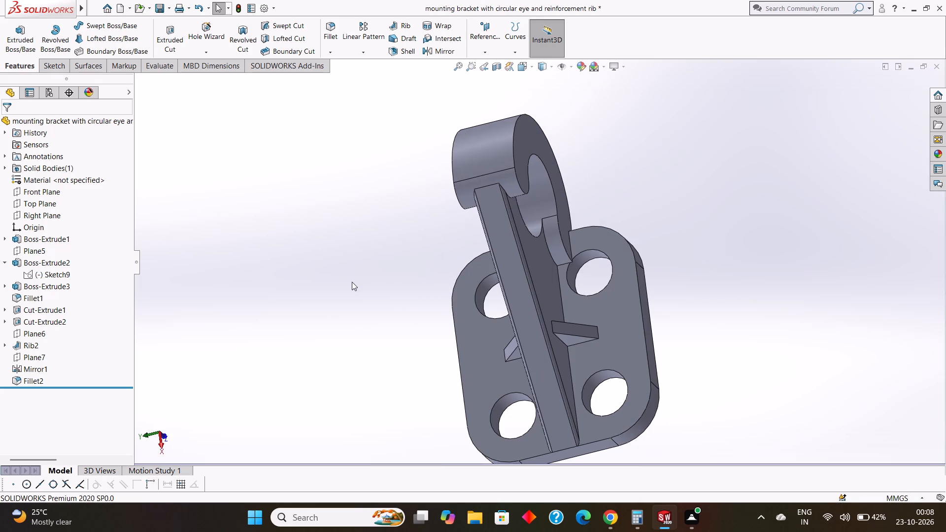
key("ctrl+z")
middle_click_drag(345, 286, 318, 291)
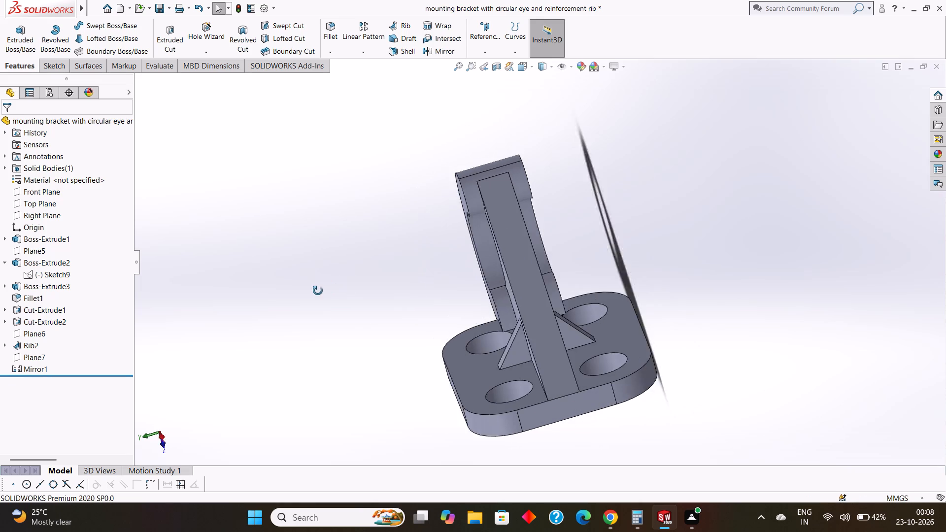
middle_click_drag(318, 291, 329, 291)
scroll(329, 291, "down", 1, "ctrl")
key("ctrl+z")
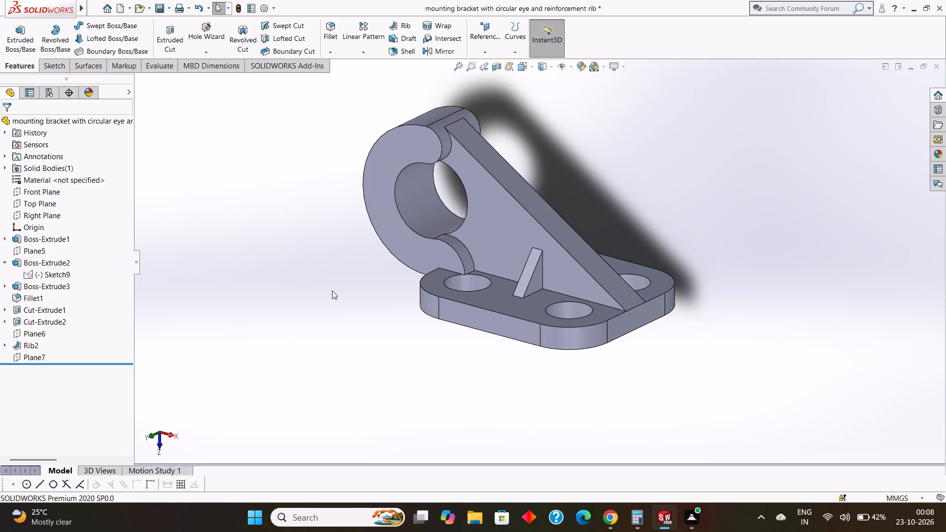
key("ctrl+z")
key("ctrl+z")
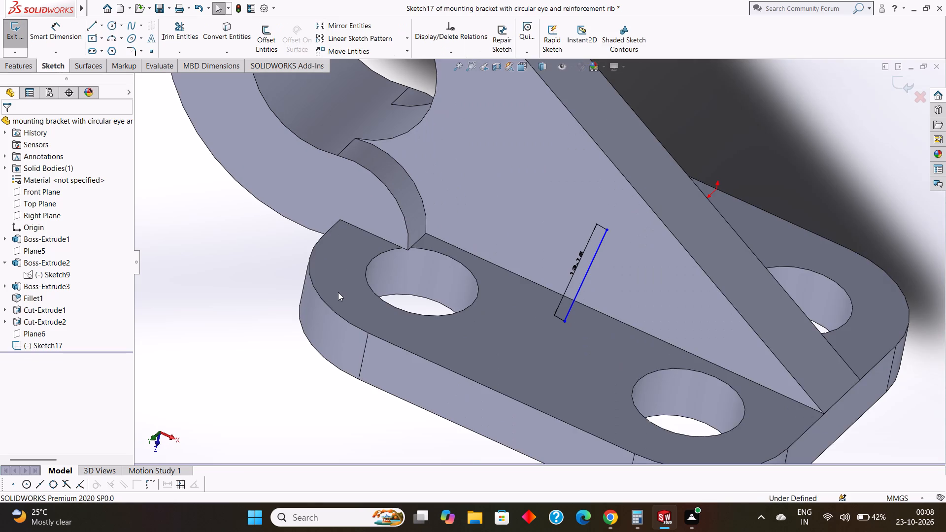
Create the small side rib from the sloped line sketch with an 8 mm thickness centred on the line.
left_click(20, 66)
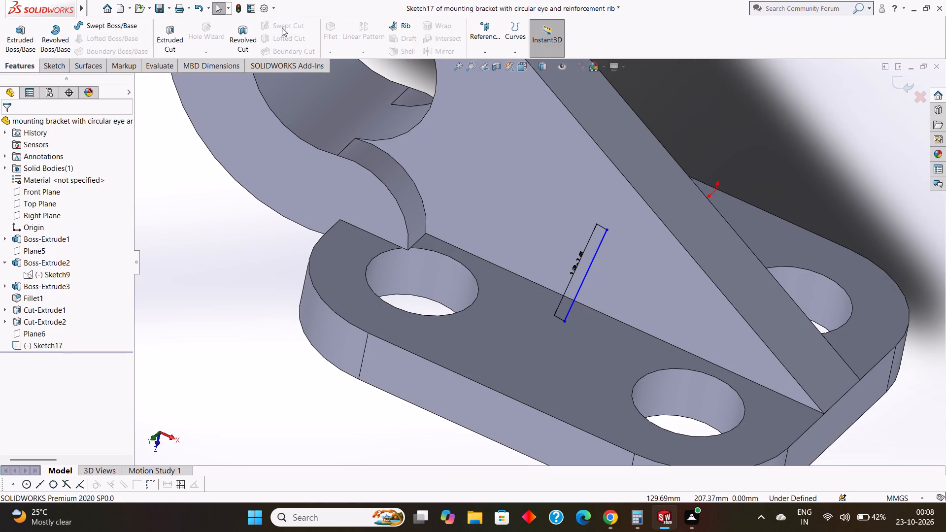
left_click(394, 27)
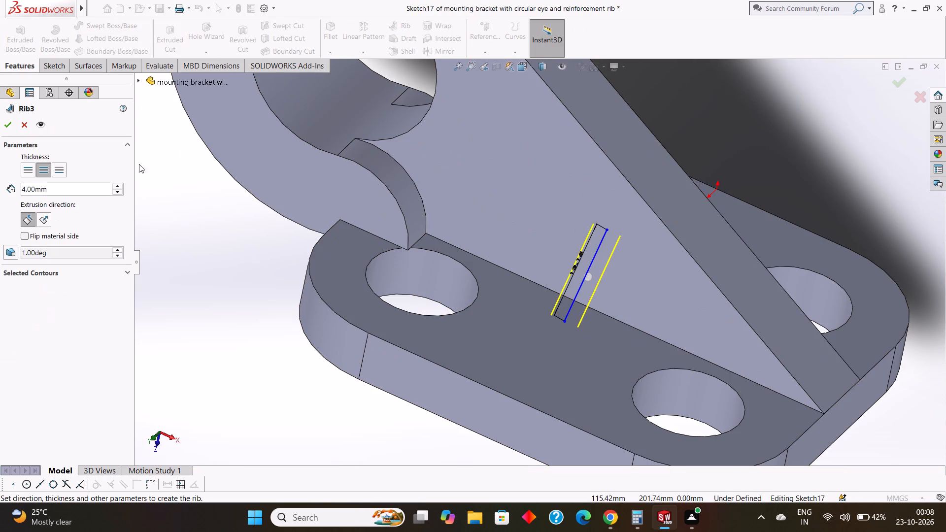
left_click(58, 191)
left_click_drag(73, 187, 15, 187)
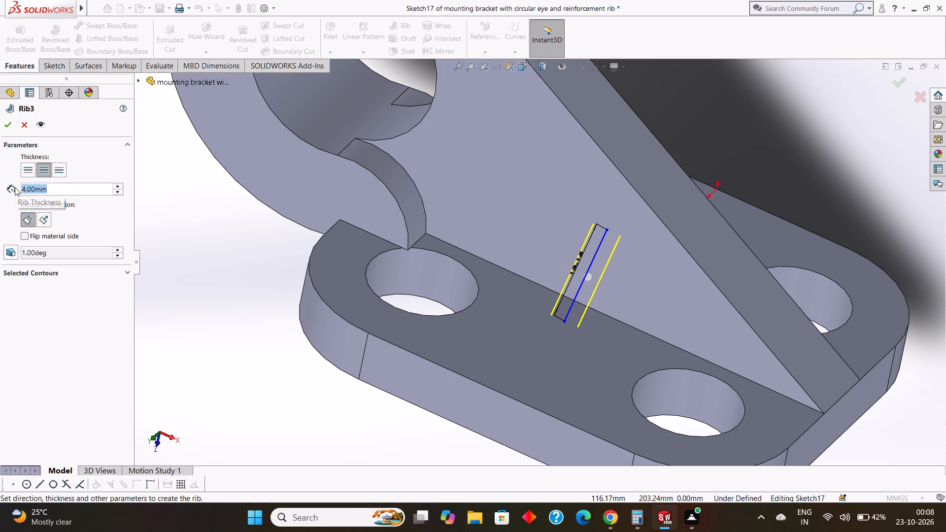
key("8")
key("Return")
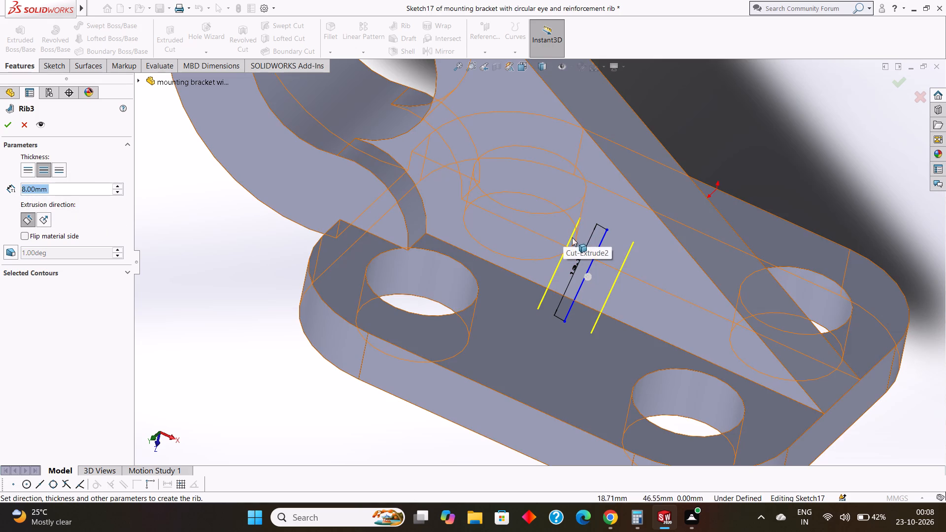
middle_click_drag(650, 294, 617, 293)
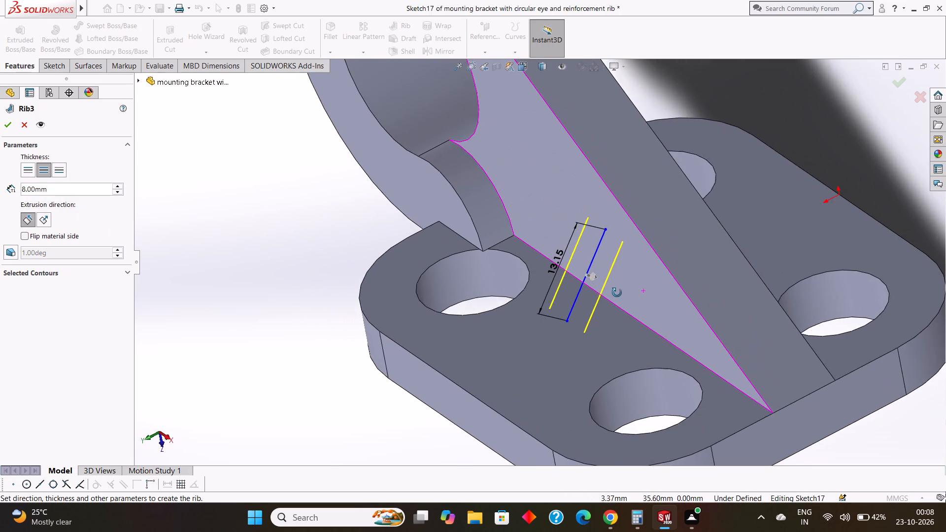
middle_click_drag(617, 293, 638, 285)
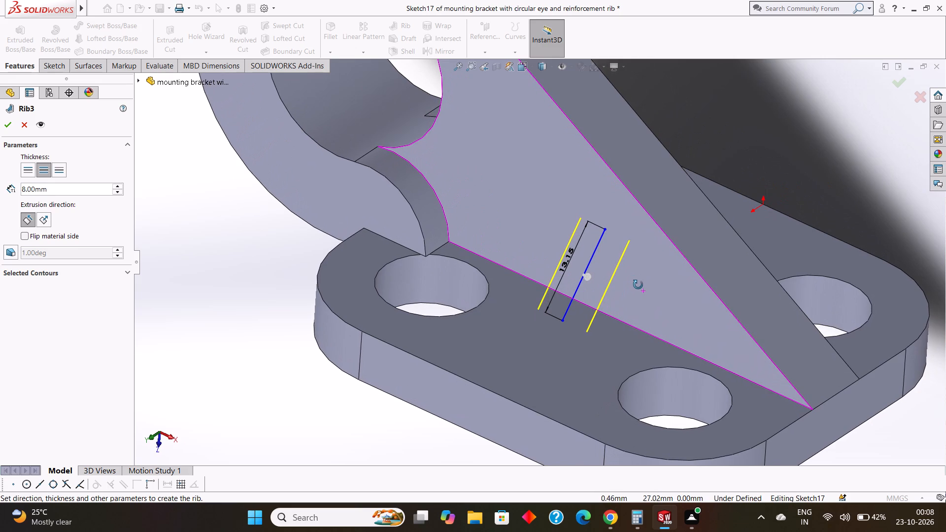
middle_click_drag(638, 285, 639, 287)
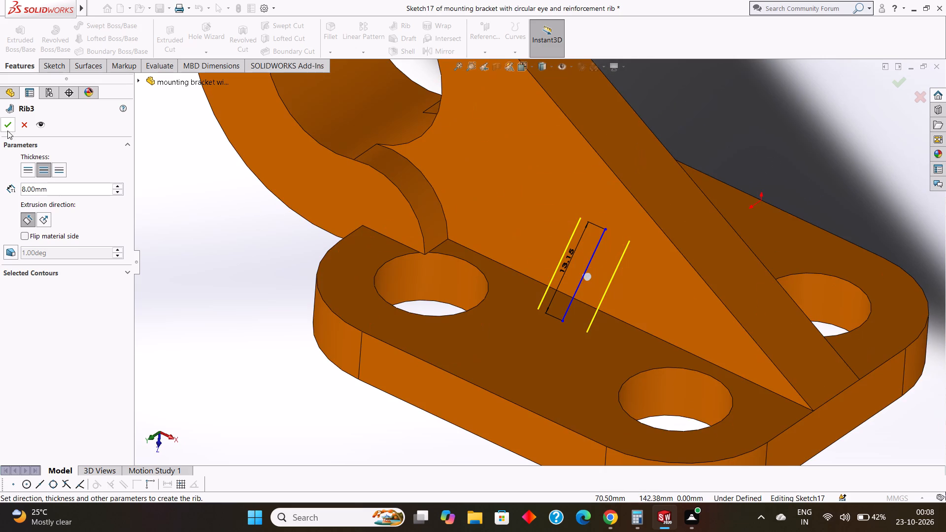
left_click(203, 242)
left_click(7, 129)
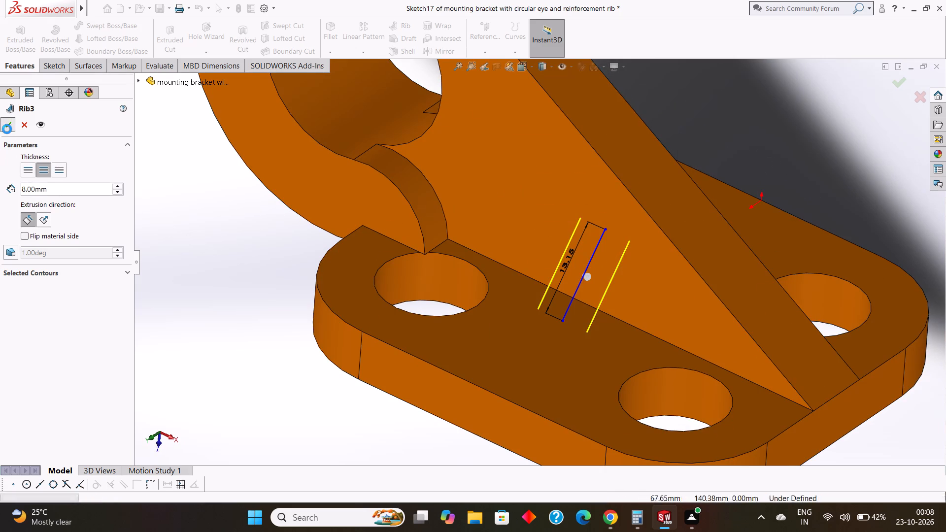
left_click(210, 211)
Create a reference plane offset from the Top Plane, running lengthwise through the middle of the reinforcement rib.
middle_click_drag(205, 212, 182, 208)
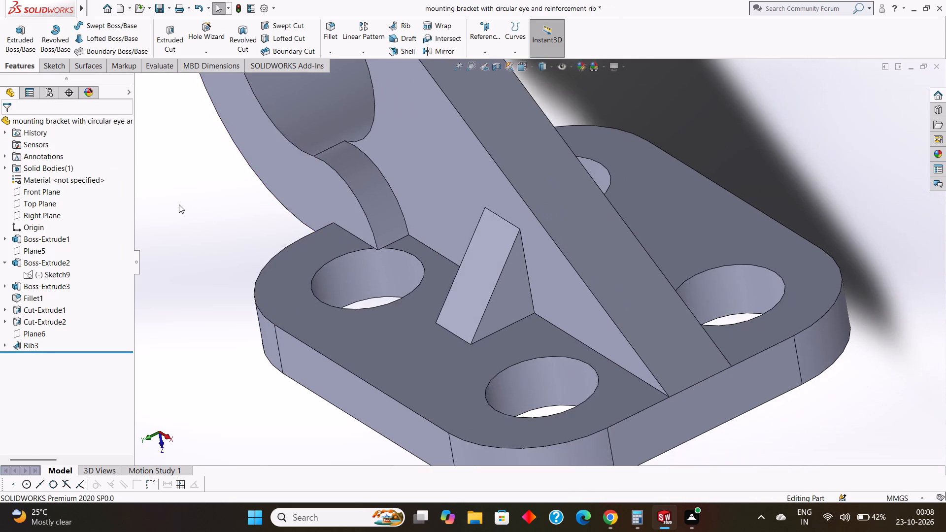
scroll(179, 204, "up", 3)
scroll(243, 217, "up", 1)
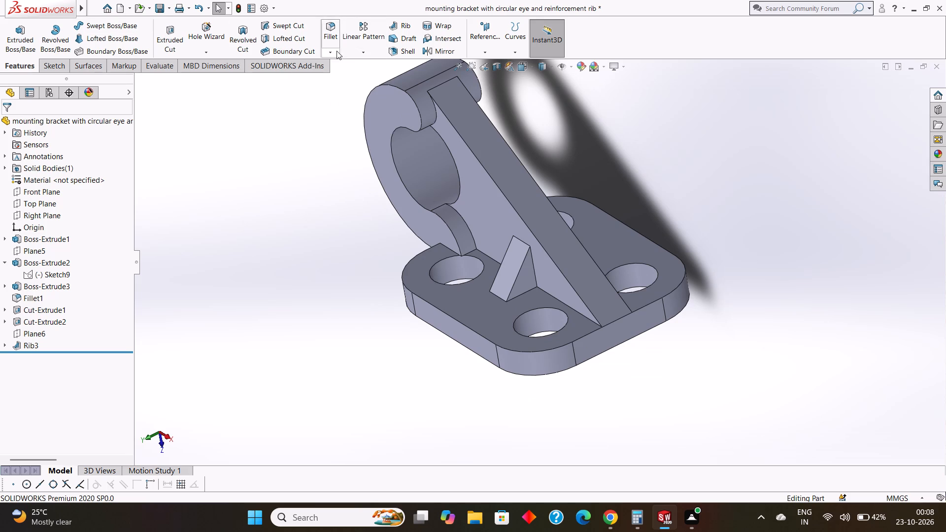
left_click(363, 55)
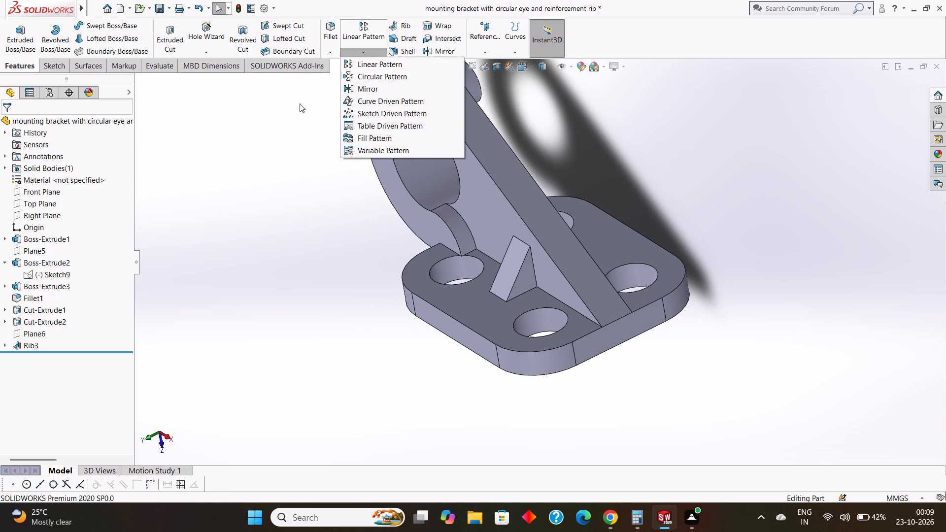
left_click(295, 105)
left_click(489, 52)
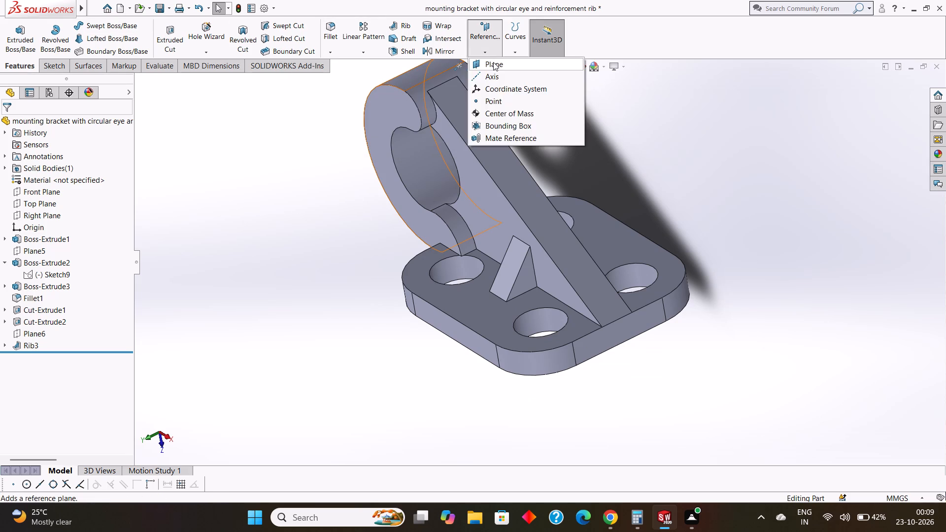
left_click(493, 62)
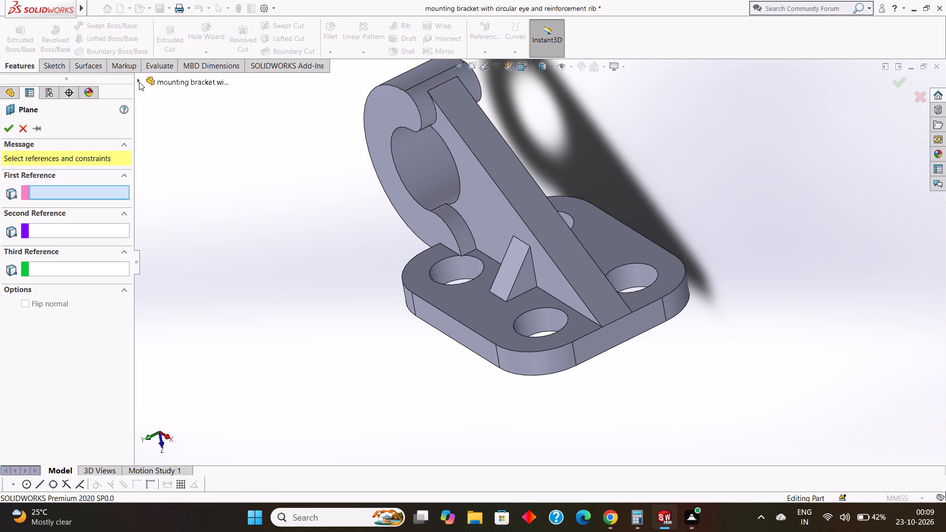
left_click(139, 81)
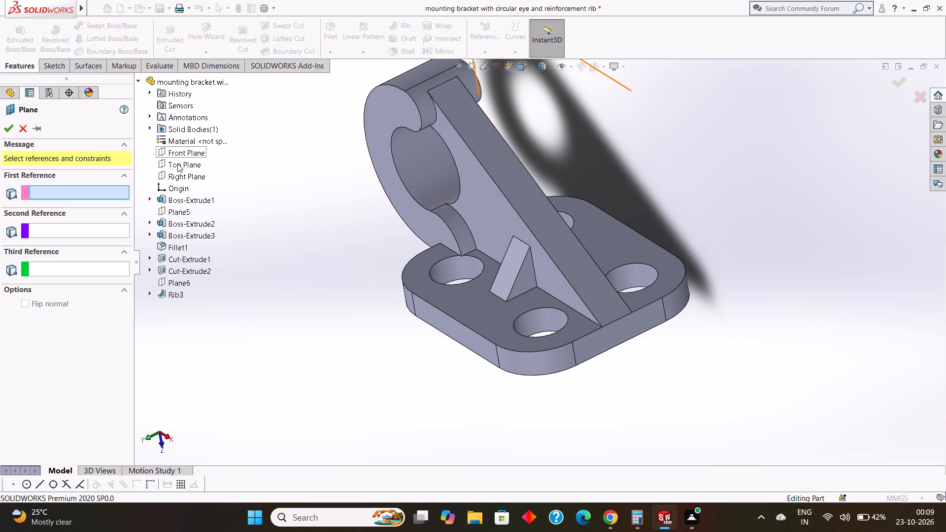
left_click(179, 161)
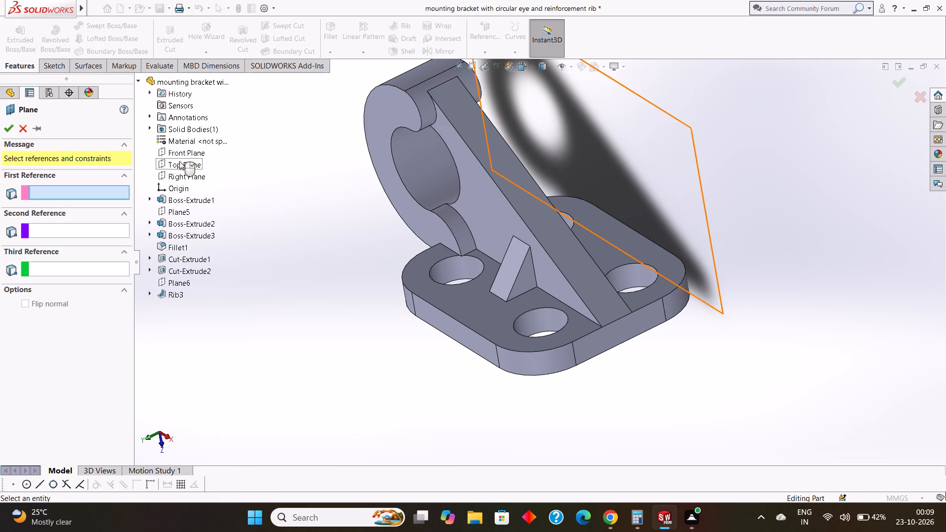
left_click(10, 128)
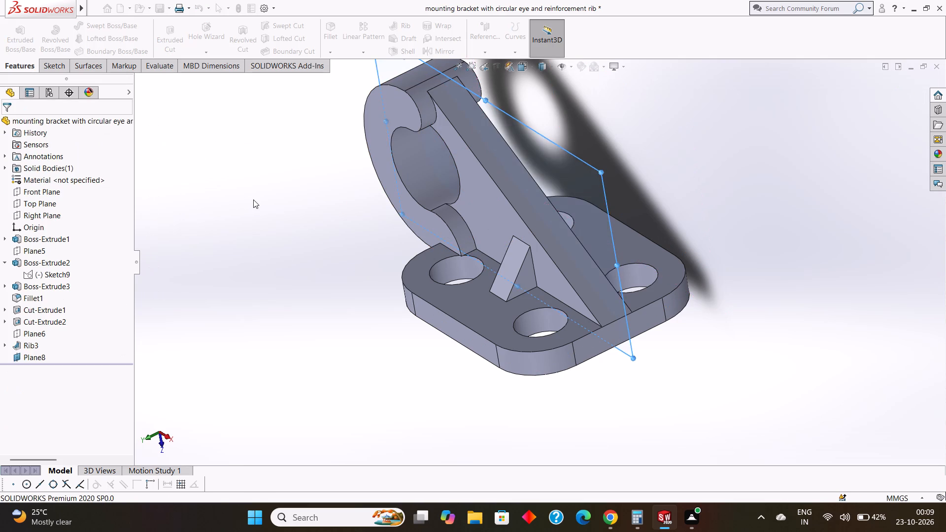
Mirror the small side rib about the new reference plane to the opposite side of the reinforcement rib.
scroll(253, 199, "up", 3)
middle_click_drag(279, 211, 297, 209)
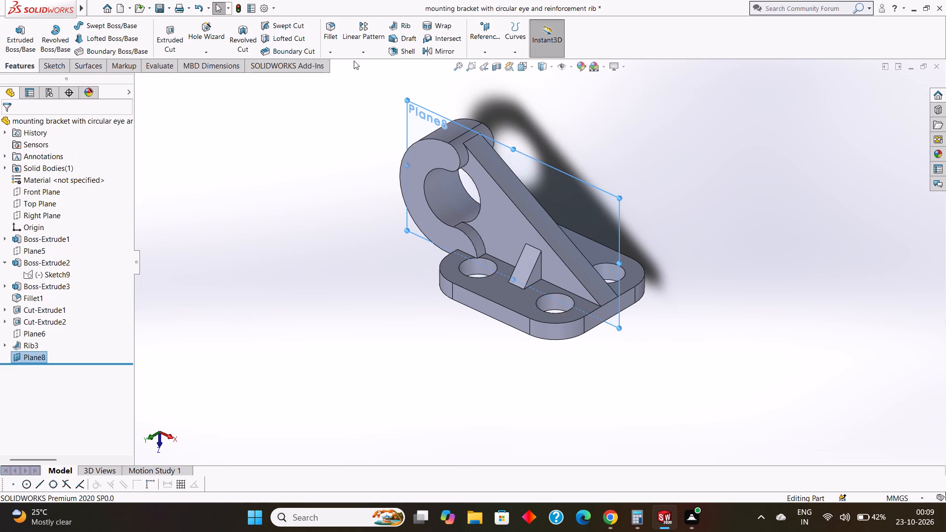
left_click(363, 51)
left_click(364, 85)
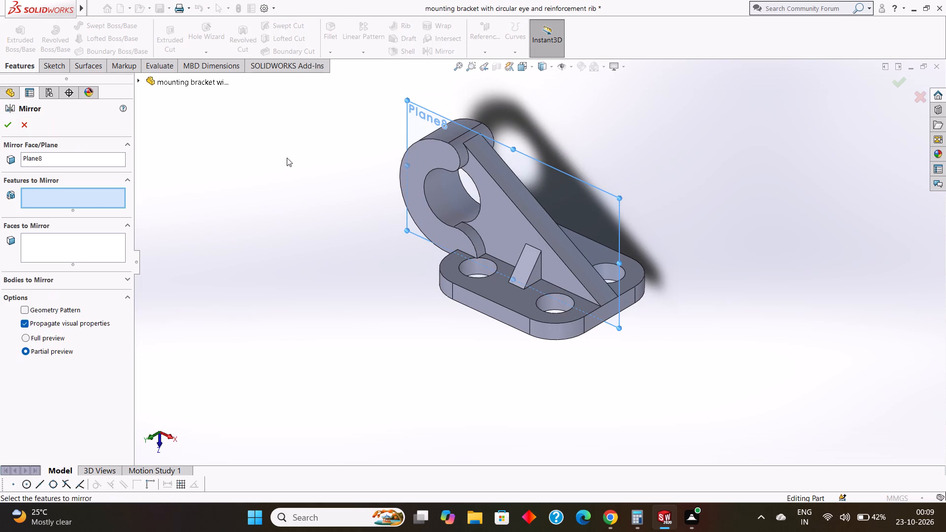
left_click(528, 258)
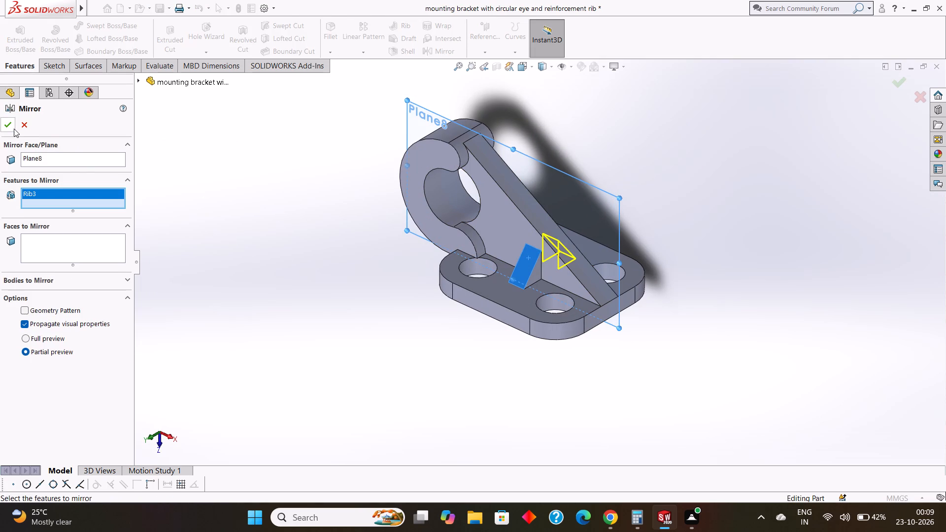
left_click(8, 125)
left_click(272, 221)
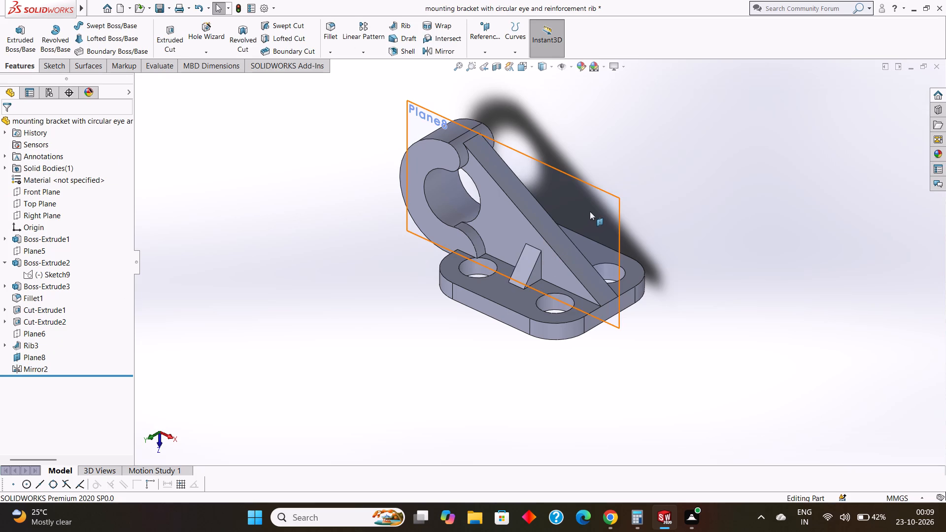
Hide the mirror reference plane.
right_click(585, 202)
left_click(620, 188)
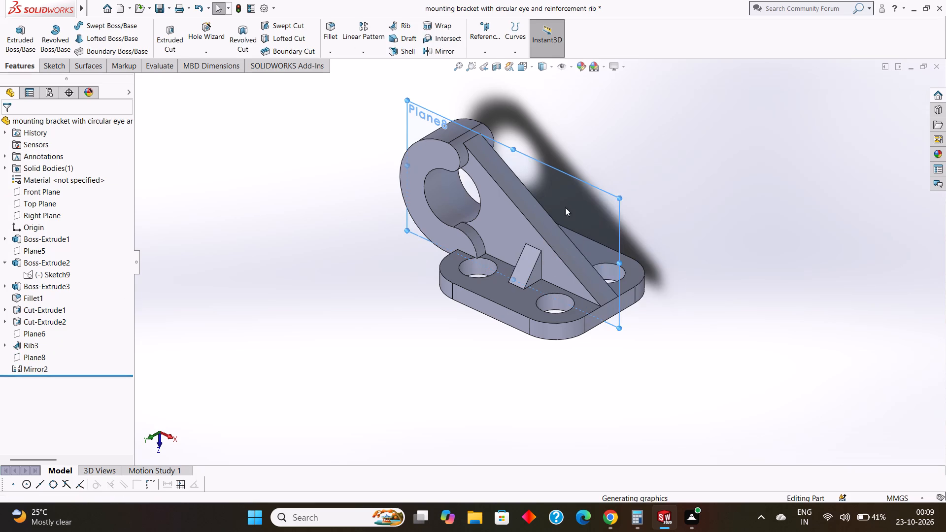
Fillet both sloped edges of each small side rib with a 2 mm radius.
middle_click_drag(374, 258, 396, 261)
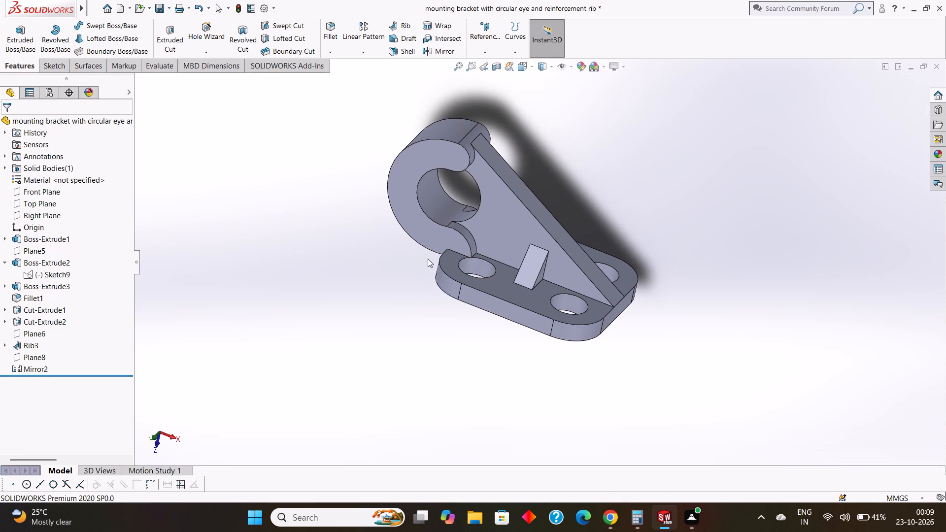
middle_click_drag(428, 259, 419, 257)
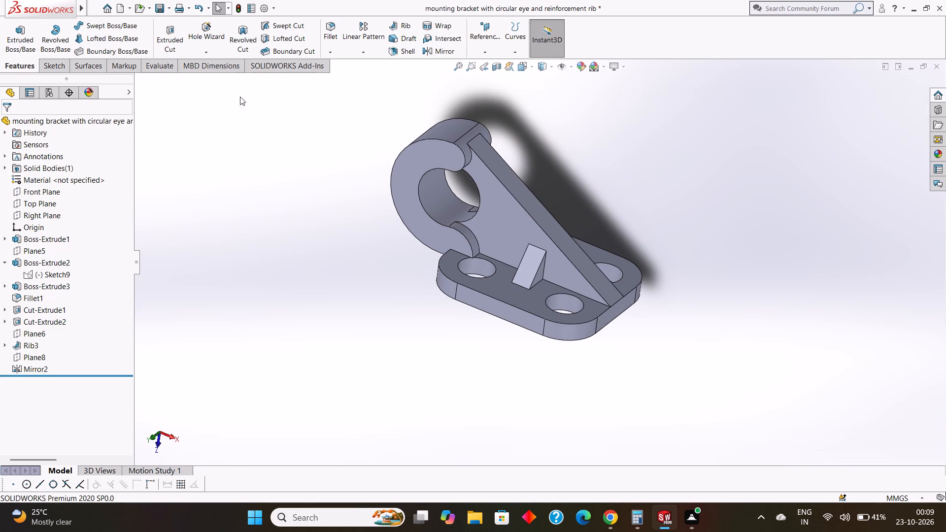
middle_click_drag(268, 143, 219, 169)
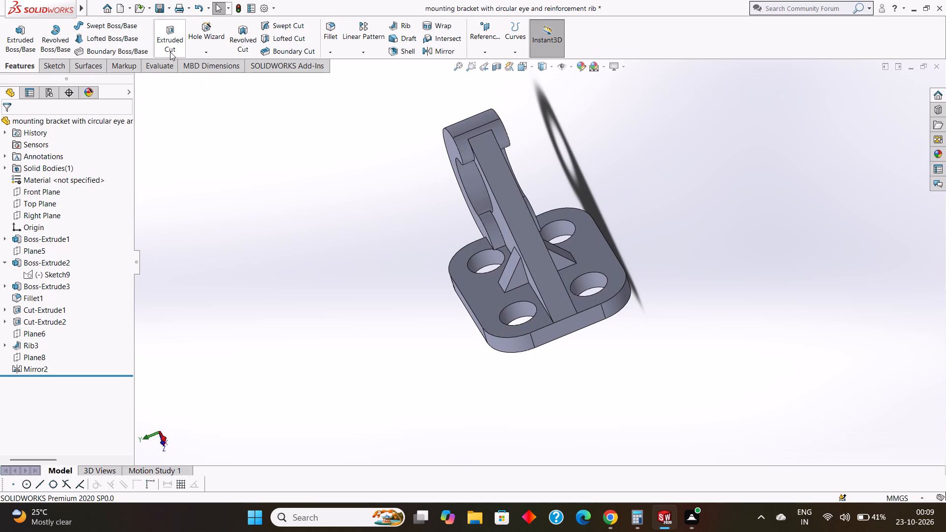
left_click(331, 54)
left_click(338, 59)
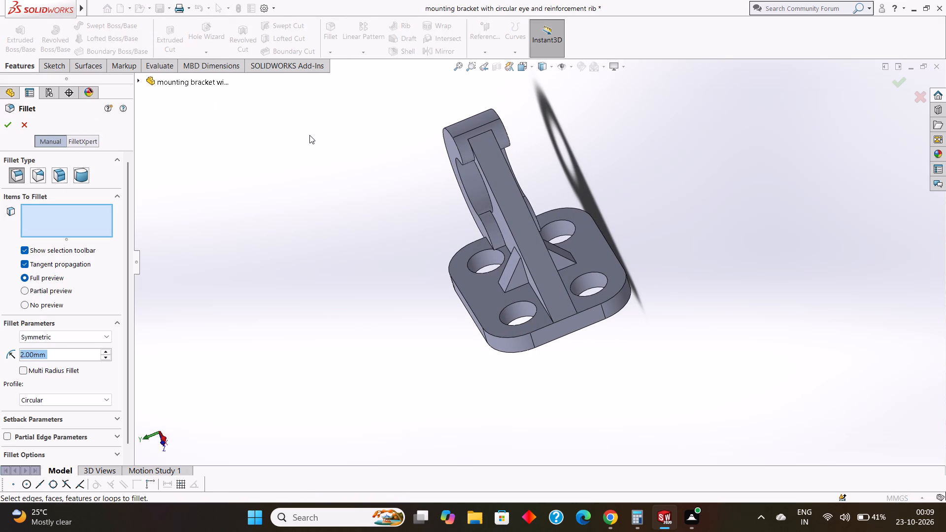
middle_click_drag(416, 234, 426, 224)
scroll(536, 287, "down", 2)
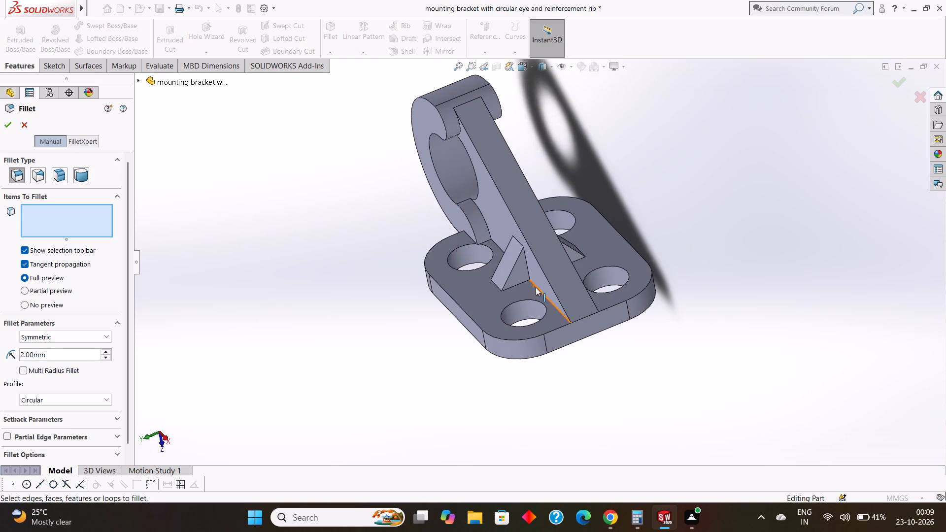
scroll(536, 287, "down", 2)
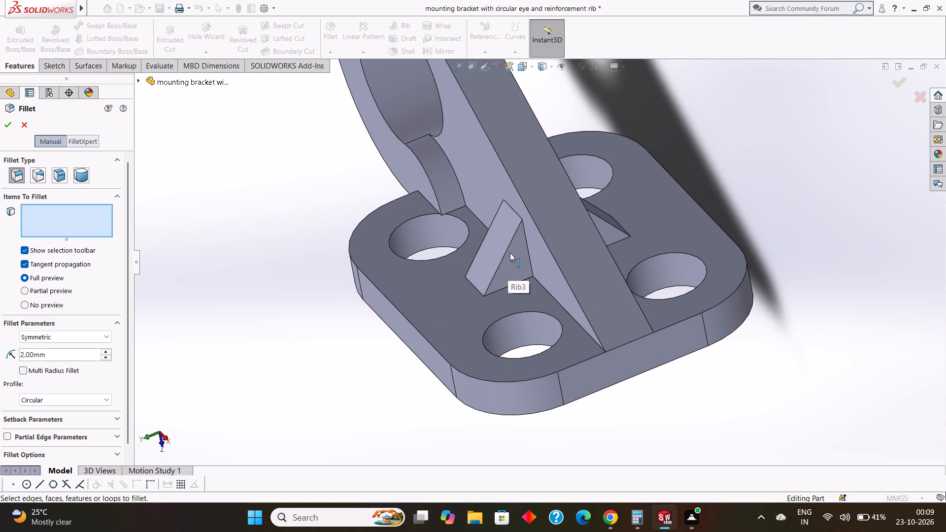
left_click(507, 245)
middle_click_drag(336, 301, 403, 332)
left_click(476, 240)
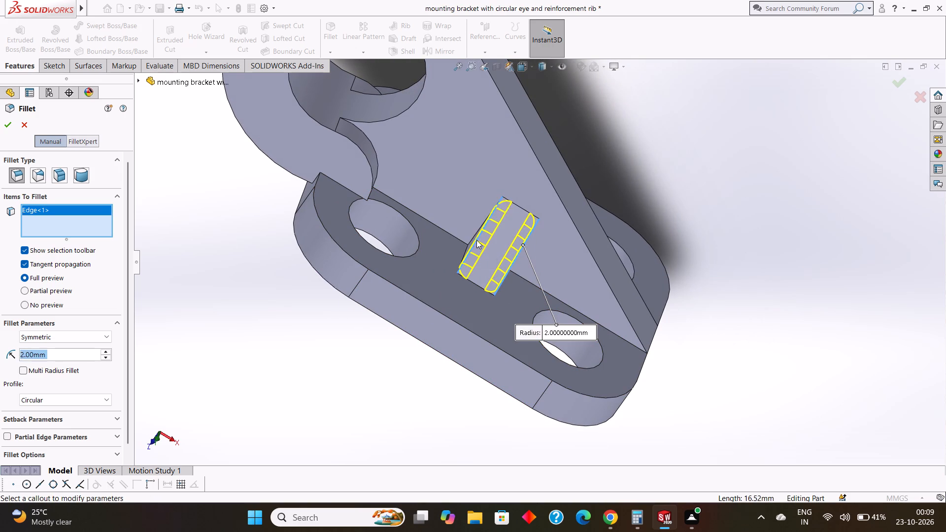
middle_click_drag(694, 242, 573, 278)
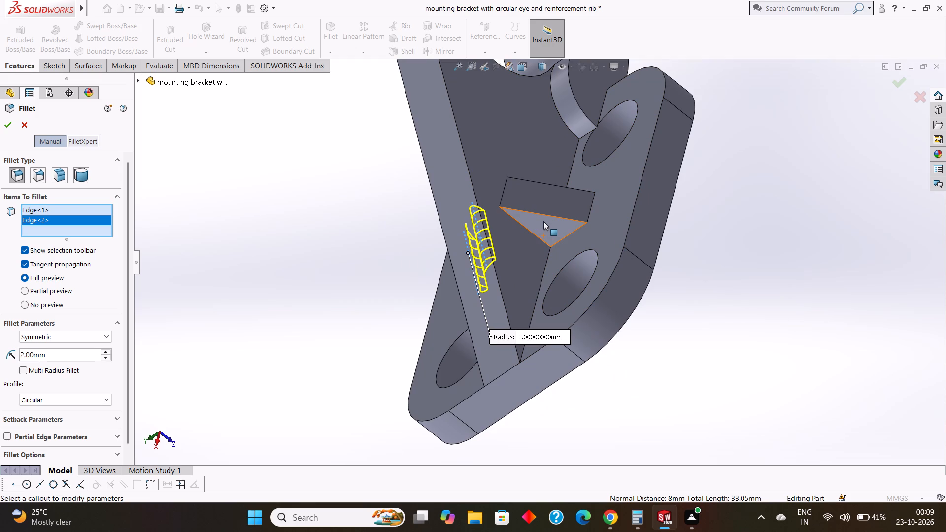
left_click(541, 214)
middle_click_drag(700, 209, 700, 316)
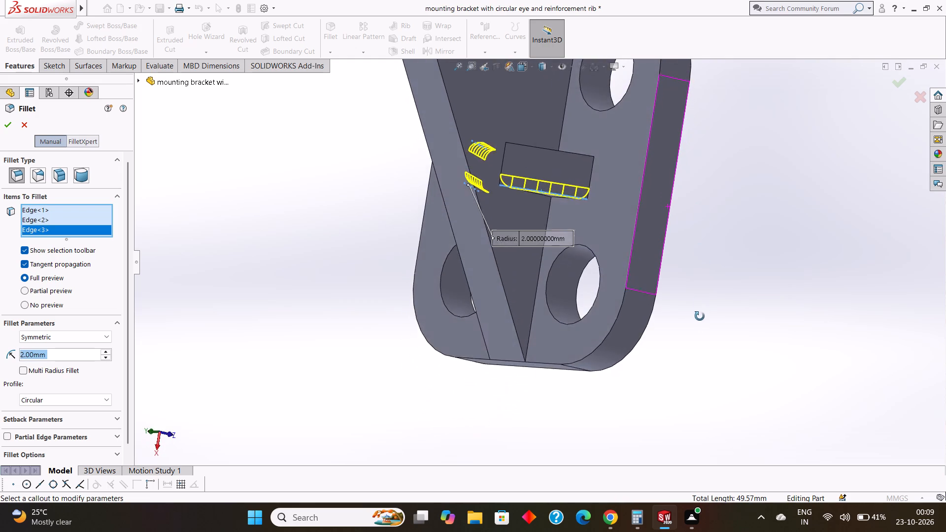
middle_click_drag(700, 316, 701, 333)
scroll(551, 142, "down", 4)
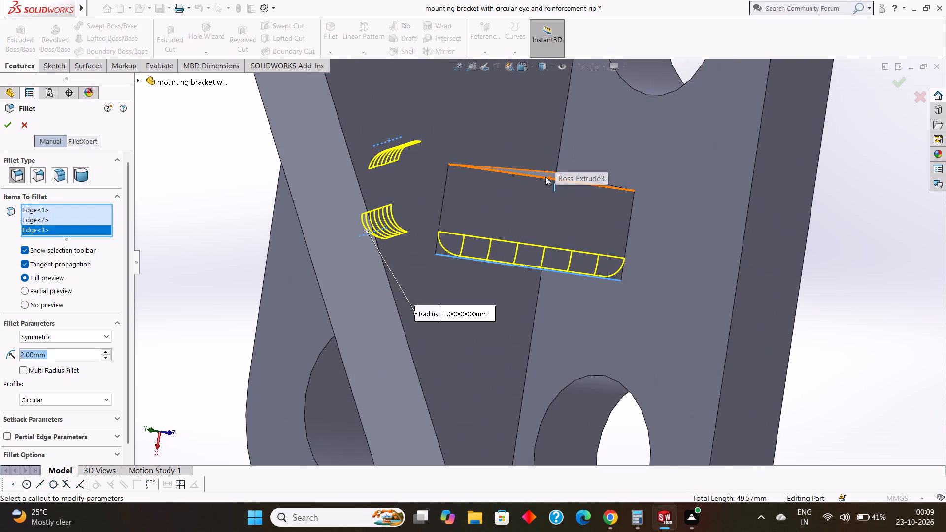
left_click(545, 177)
scroll(545, 177, "up", 7)
middle_click_drag(647, 251, 649, 249)
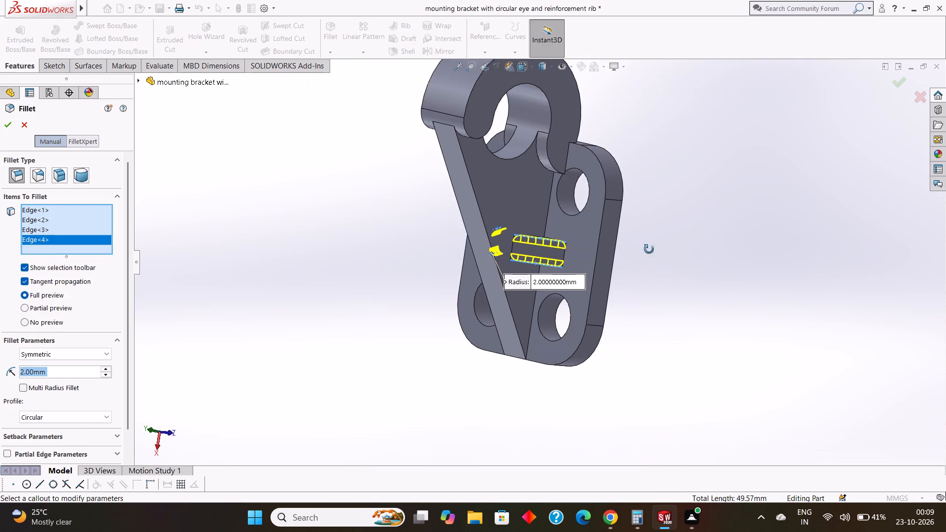
middle_click_drag(649, 249, 685, 185)
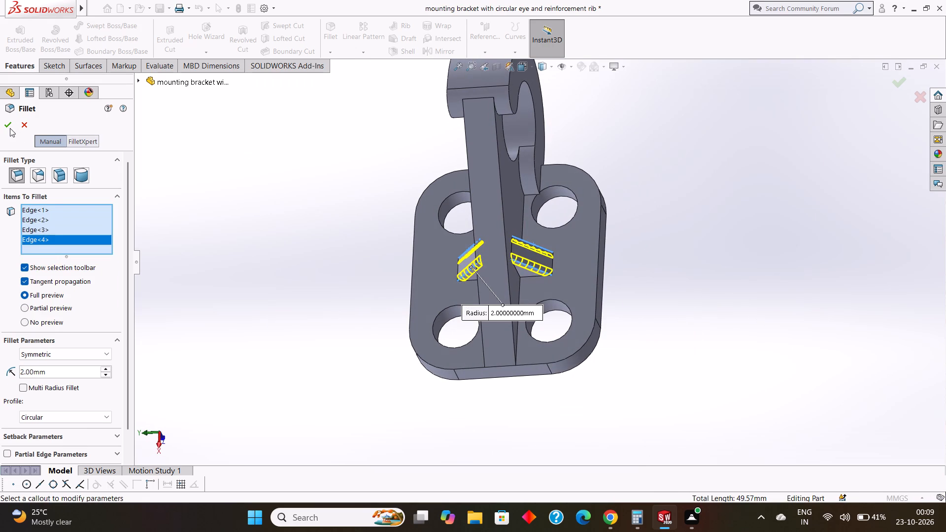
left_click(10, 128)
left_click(255, 211)
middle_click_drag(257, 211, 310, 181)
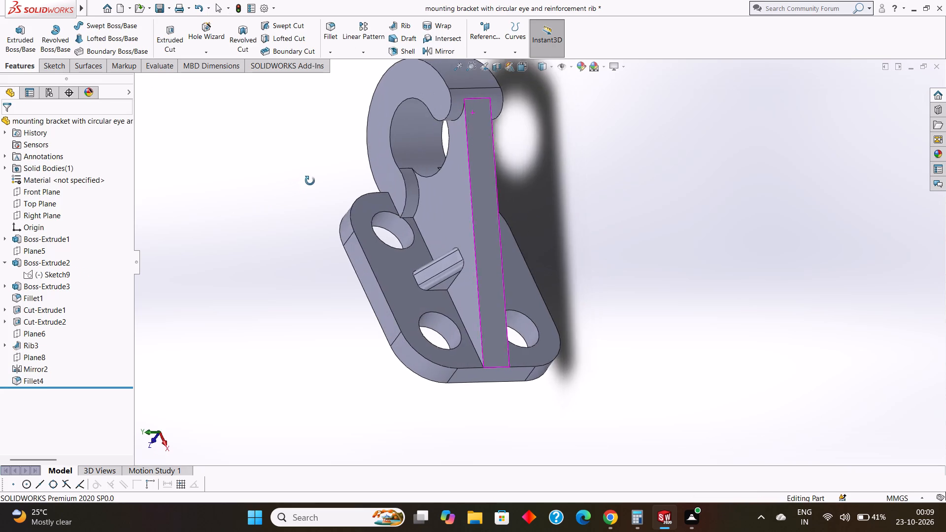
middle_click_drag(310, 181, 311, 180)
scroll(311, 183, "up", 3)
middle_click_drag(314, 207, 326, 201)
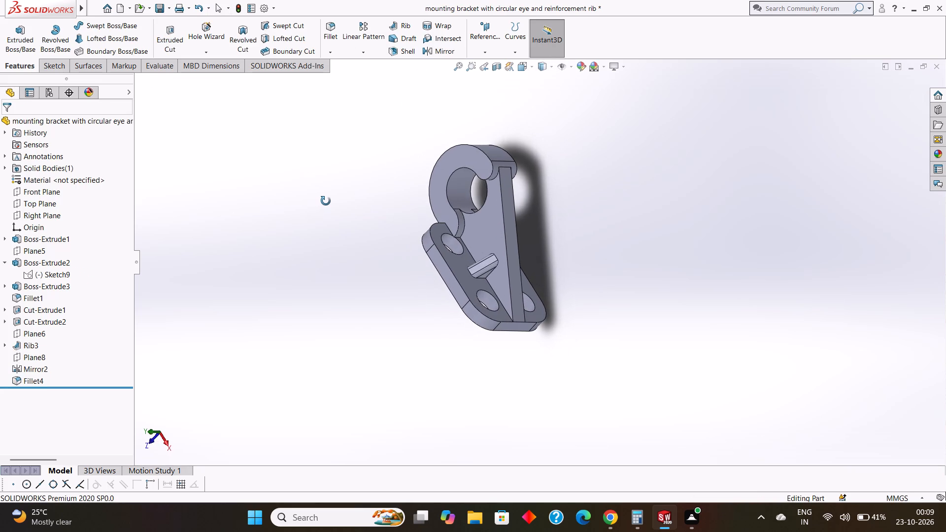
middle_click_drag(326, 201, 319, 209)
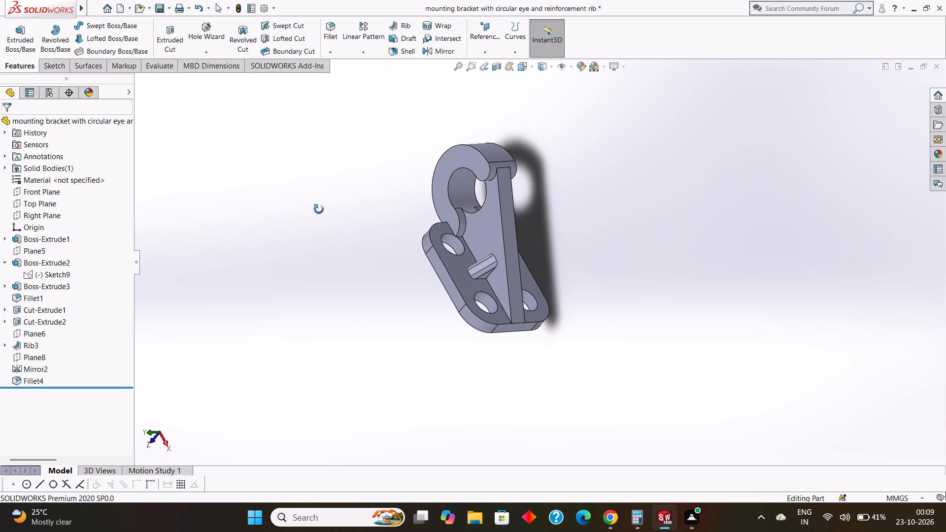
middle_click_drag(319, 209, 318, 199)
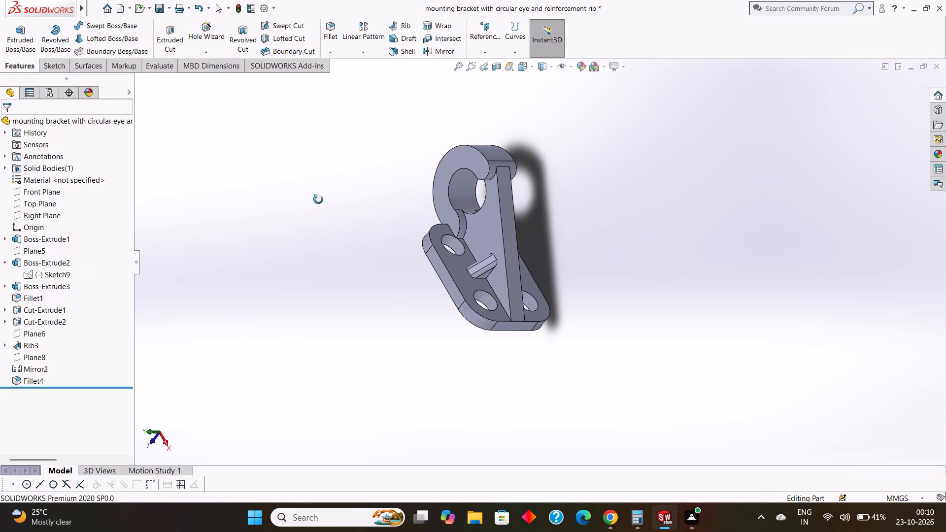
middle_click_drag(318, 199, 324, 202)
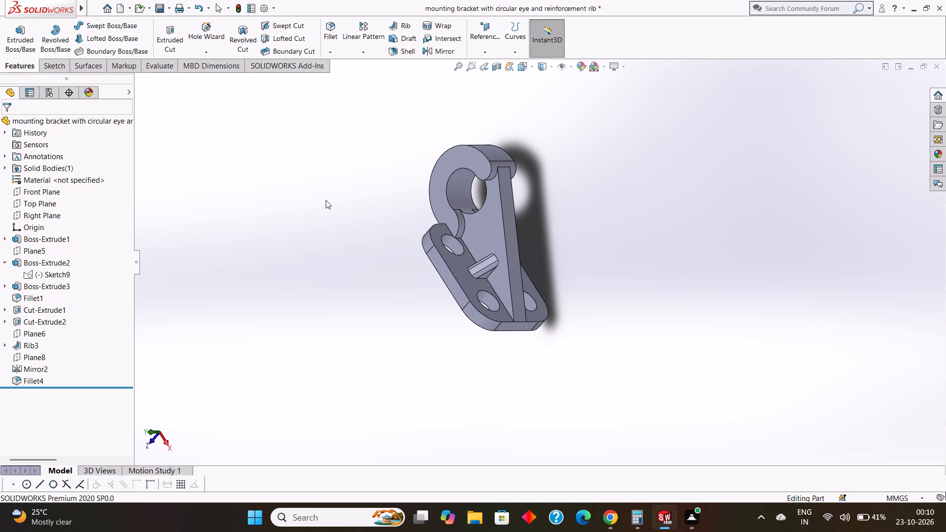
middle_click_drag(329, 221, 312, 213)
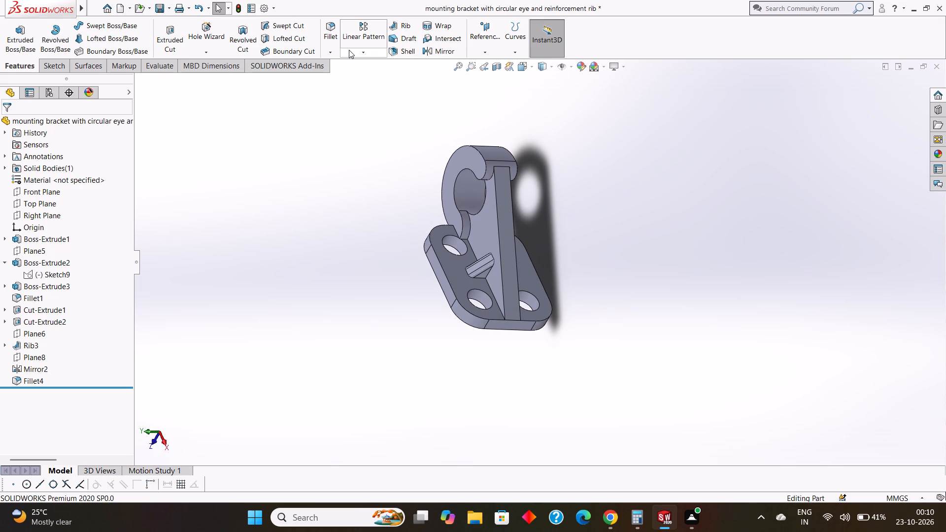
Fillet the two long sloped edges of the central reinforcement rib with a 1 mm radius.
left_click(335, 51)
left_click(340, 64)
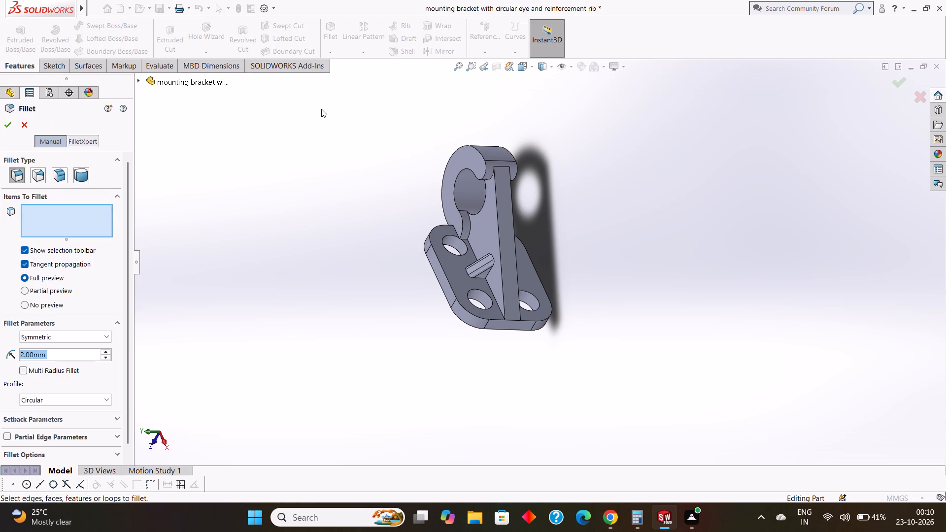
key("BackSpace")
key("1")
key("Return")
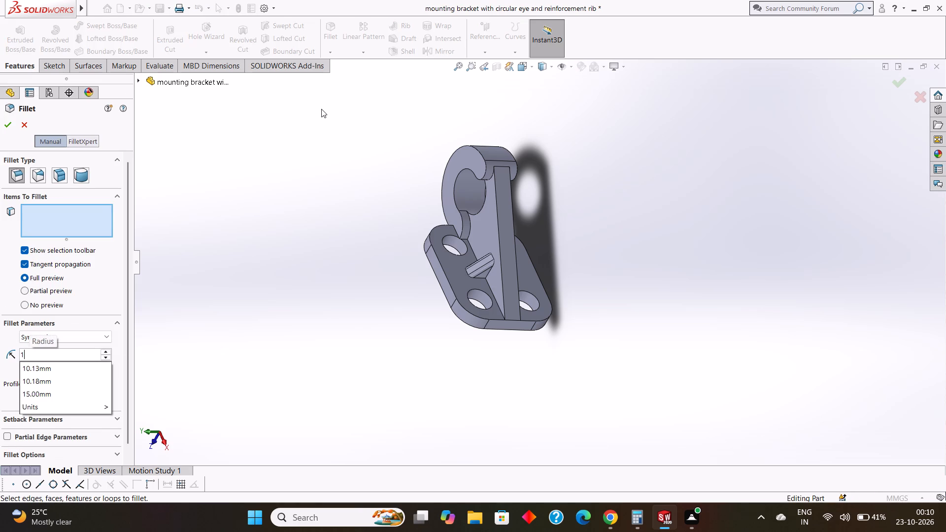
middle_click_drag(596, 183, 569, 190)
scroll(500, 205, "down", 4)
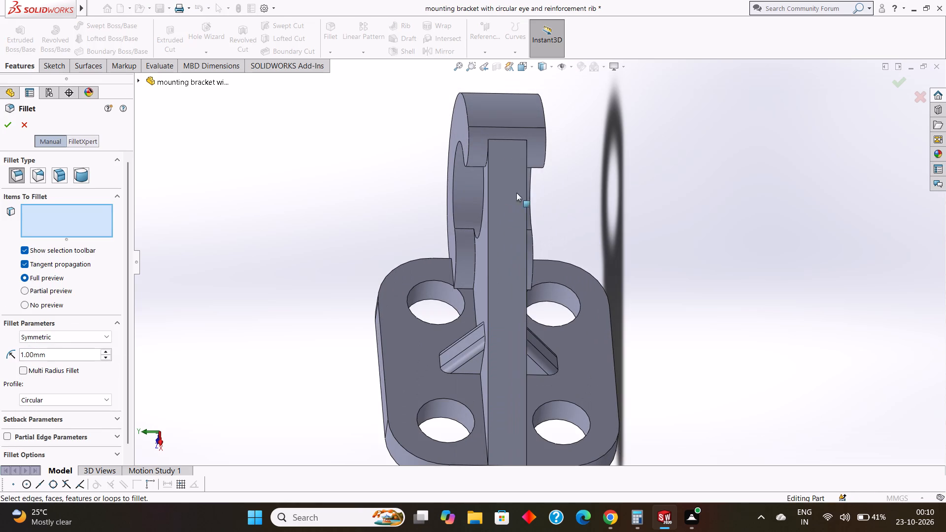
scroll(681, 259, "up", 2)
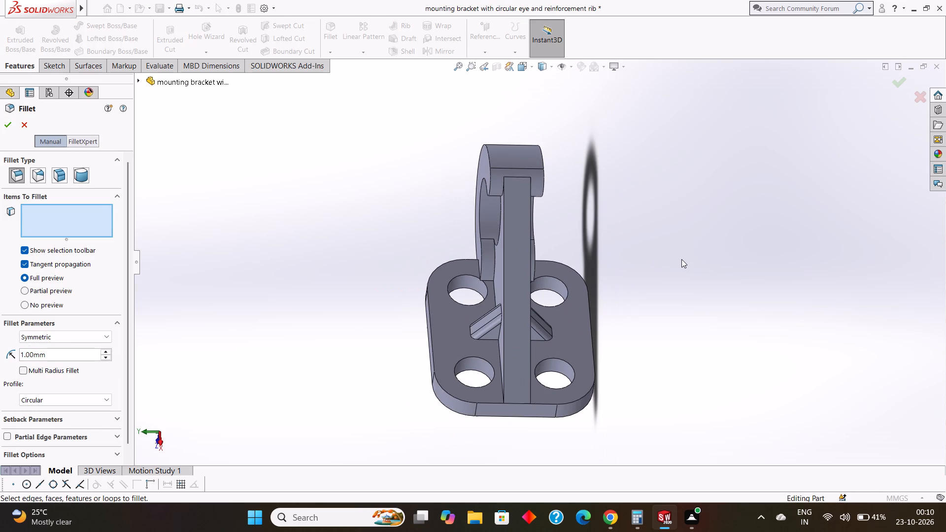
middle_click_drag(681, 259, 670, 256)
middle_click_drag(653, 249, 698, 250)
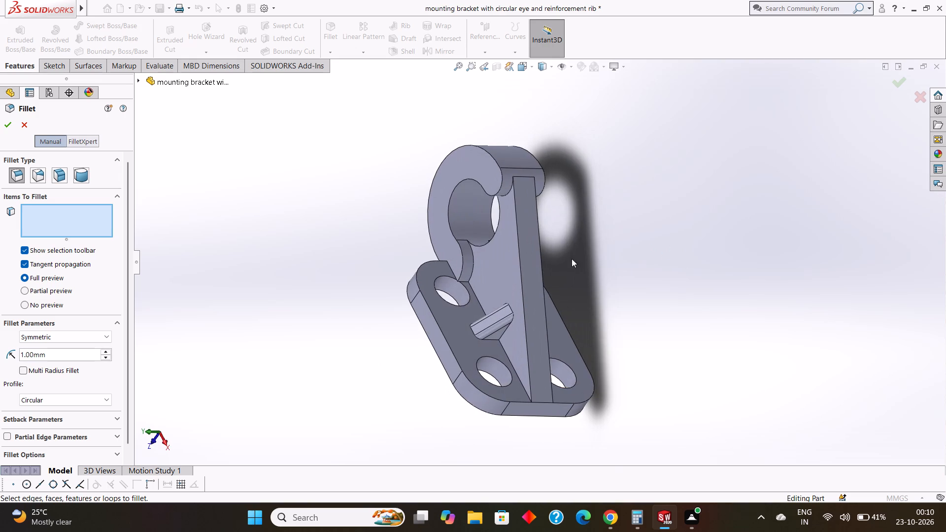
scroll(543, 252, "down", 4)
left_click(490, 241)
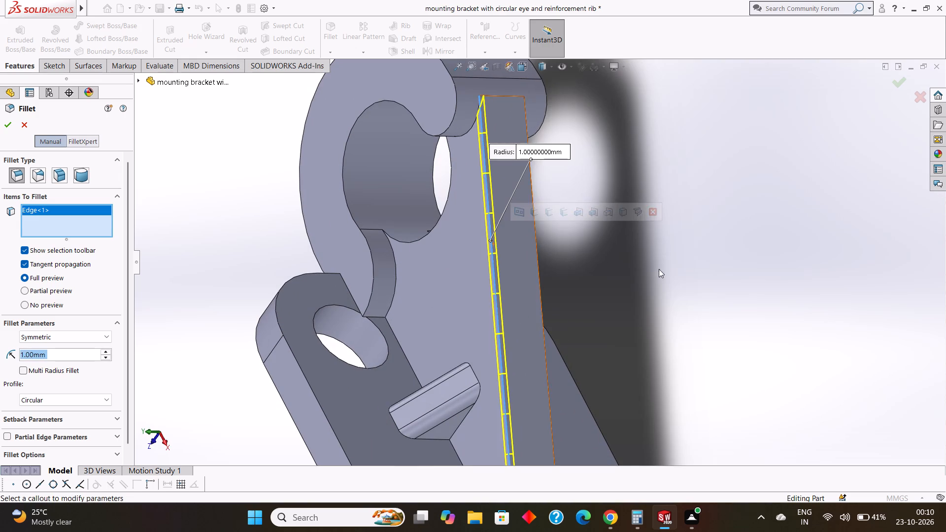
middle_click_drag(671, 269, 611, 268)
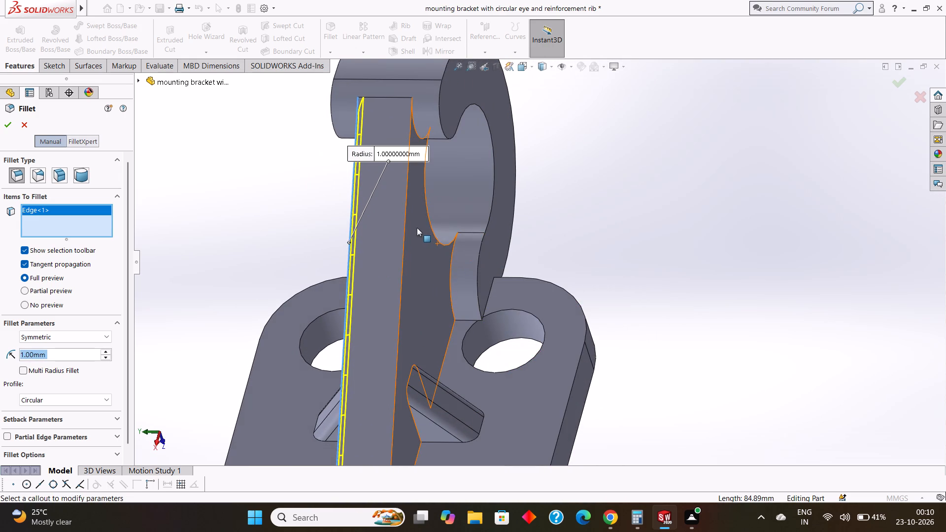
left_click(405, 217)
scroll(511, 245, "up", 3)
scroll(583, 248, "up", 1)
middle_click_drag(583, 248, 587, 248)
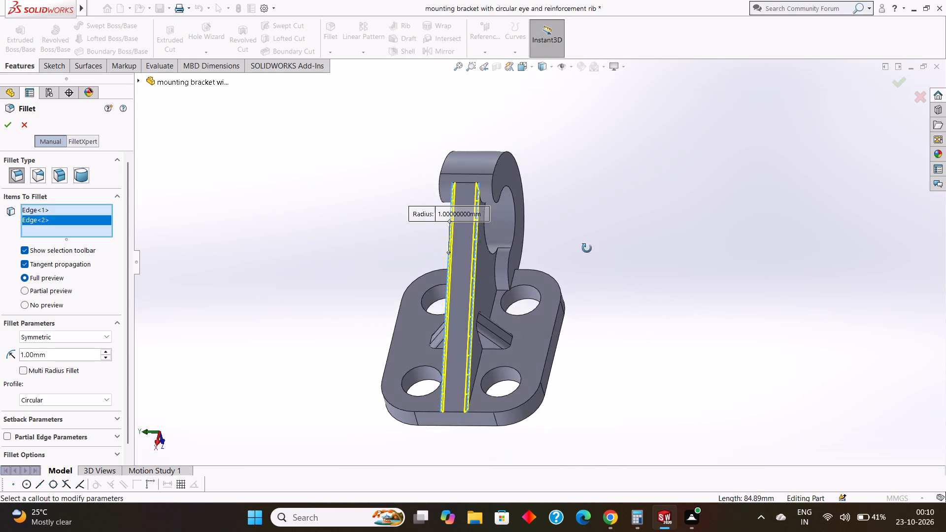
middle_click_drag(587, 248, 628, 242)
left_click(5, 125)
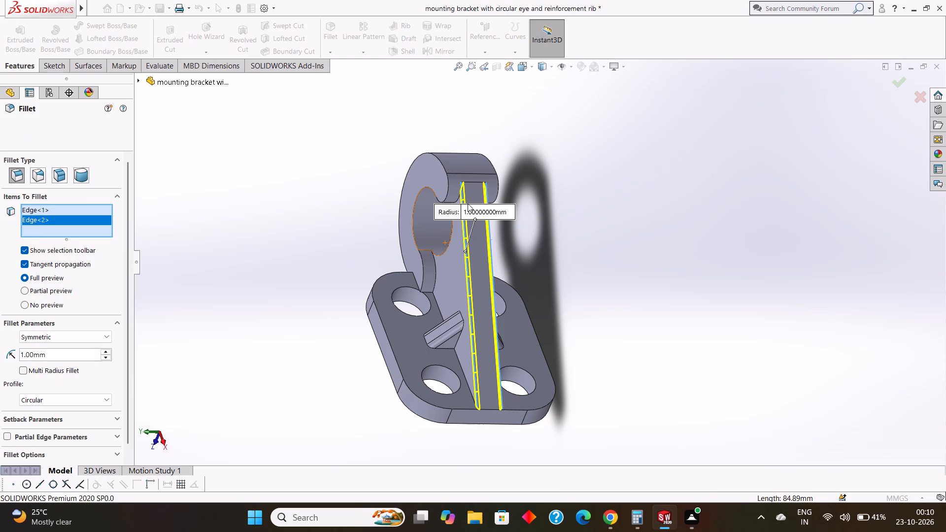
left_click(600, 223)
Inspect the bracket's eye, ribs, filleted edges and base plate from several angles.
middle_click_drag(609, 219, 672, 293)
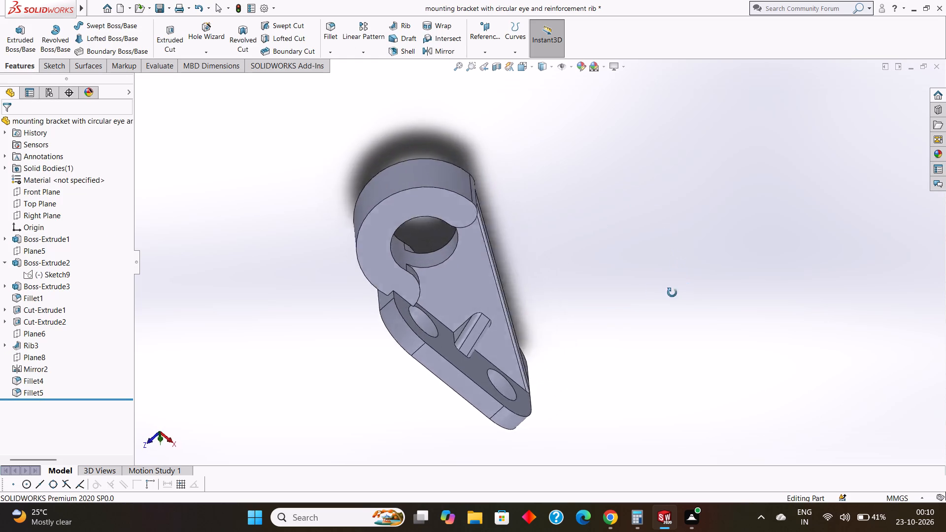
middle_click_drag(672, 293, 707, 257)
middle_click_drag(668, 258, 664, 257)
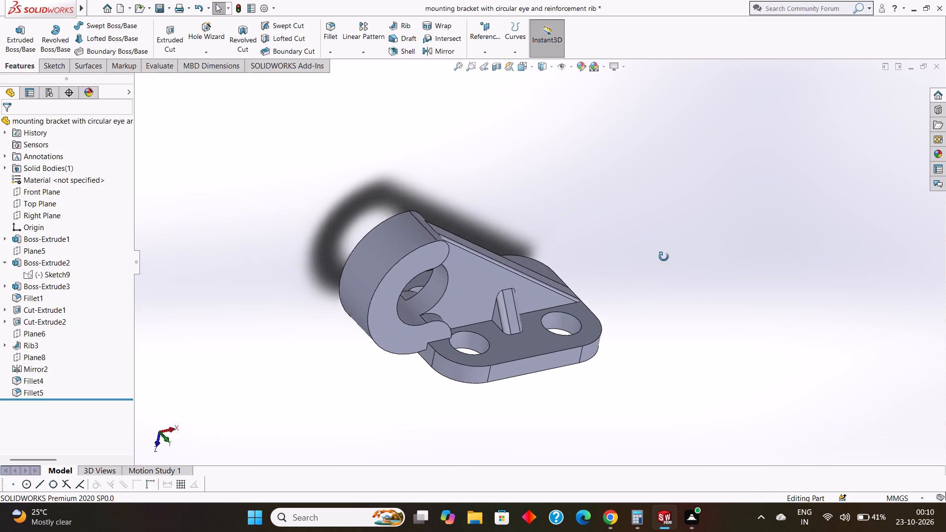
middle_click_drag(664, 257, 642, 218)
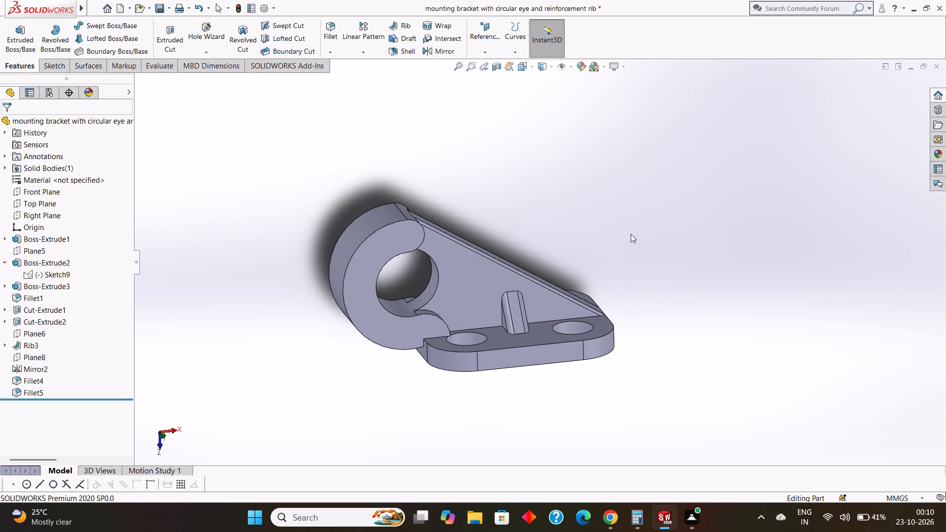
scroll(588, 291, "up", 2)
middle_click_drag(585, 296, 560, 315)
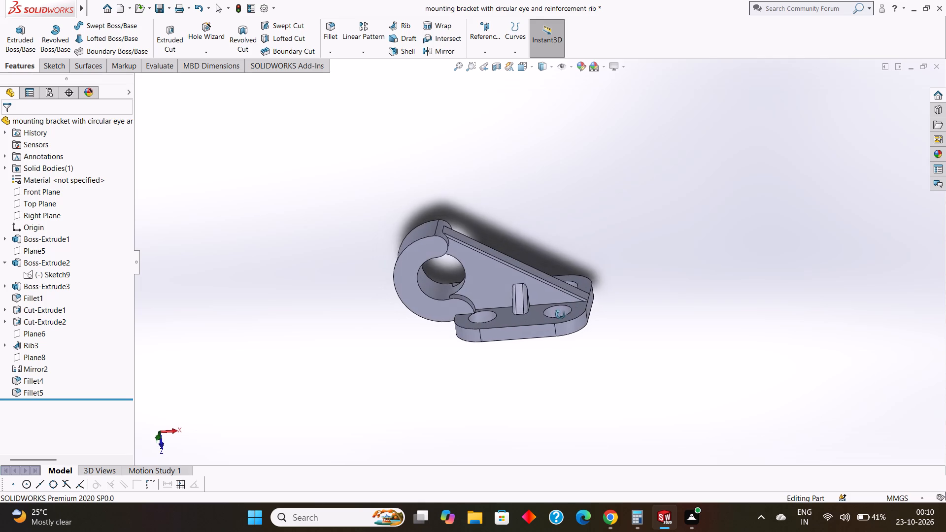
middle_click_drag(560, 315, 558, 322)
middle_click_drag(558, 321, 557, 332)
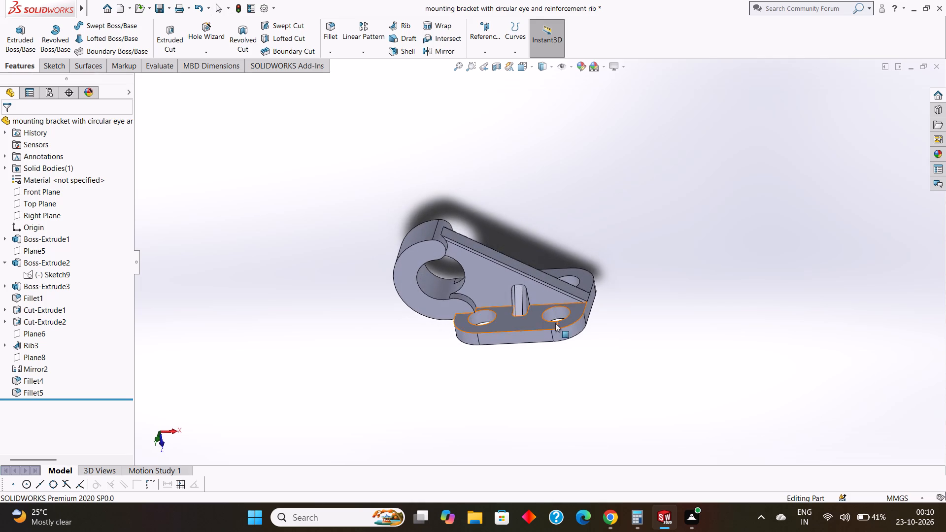
scroll(555, 292, "down", 3)
scroll(555, 292, "up", 3)
middle_click_drag(563, 300, 561, 284)
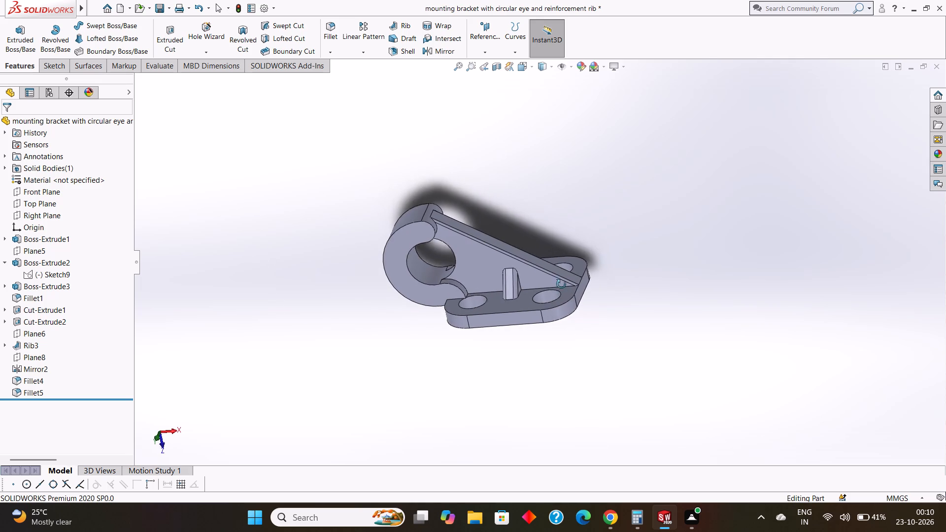
middle_click_drag(561, 284, 568, 292)
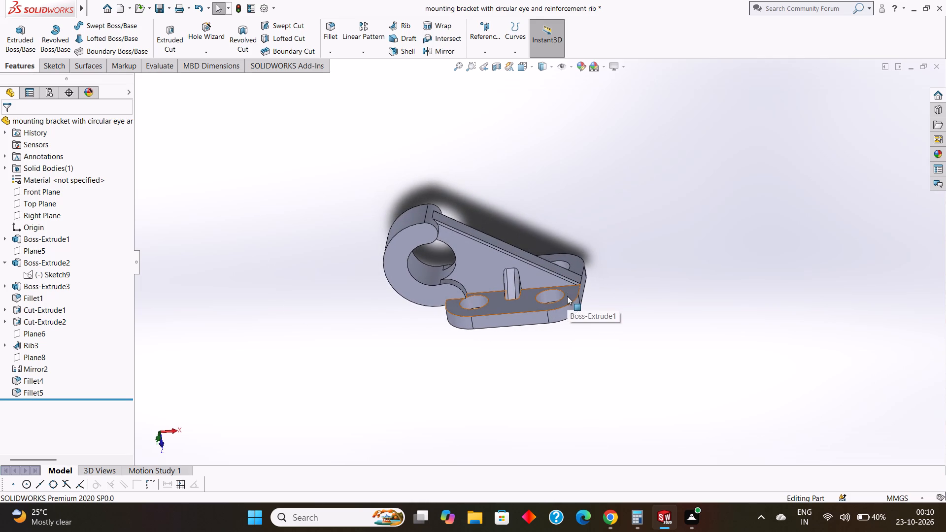
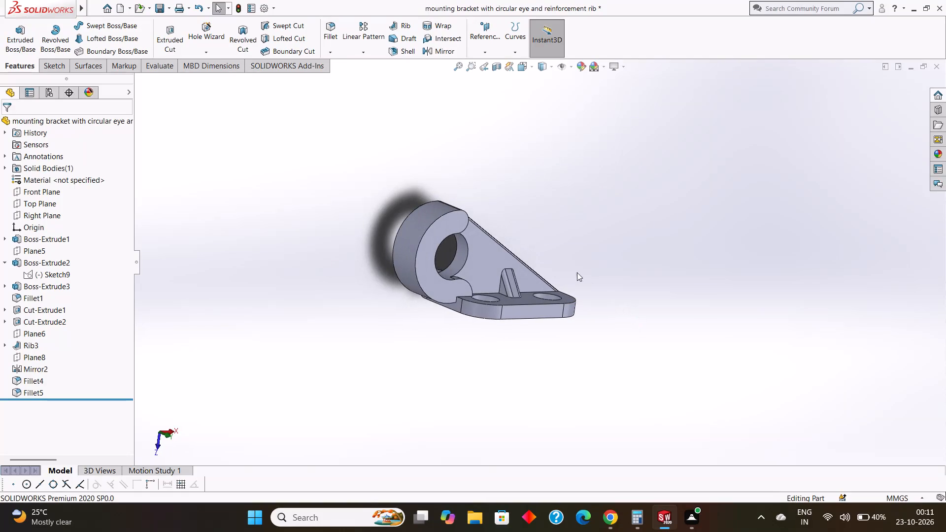
Fillet the raised rim edges on both faces of the bracket's eye with a 3 mm radius.
left_click(336, 54)
left_click(339, 62)
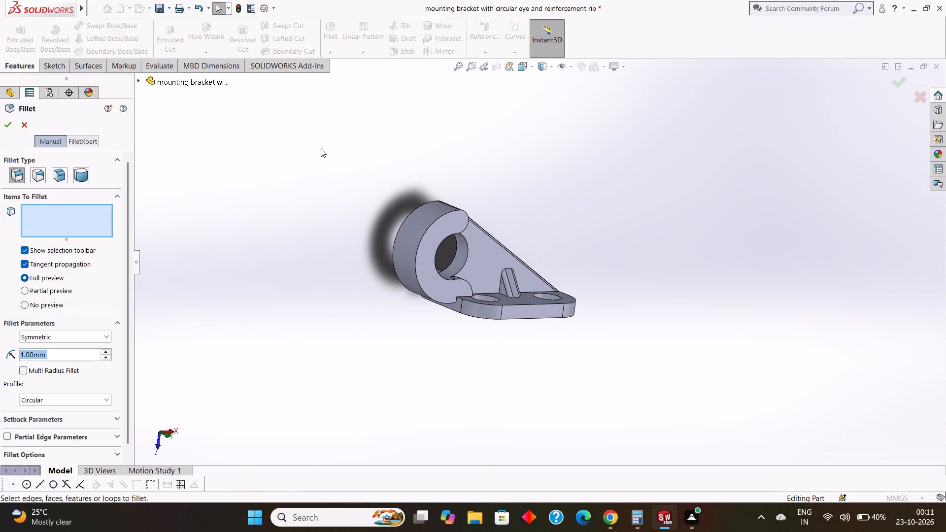
key("BackSpace")
key("3")
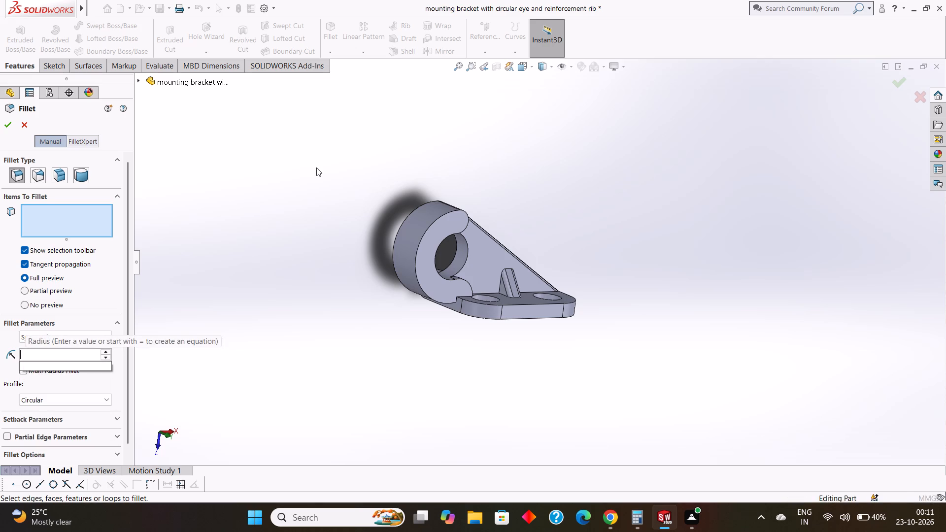
key("Return")
middle_click_drag(444, 280, 410, 269)
middle_click_drag(363, 259, 379, 270)
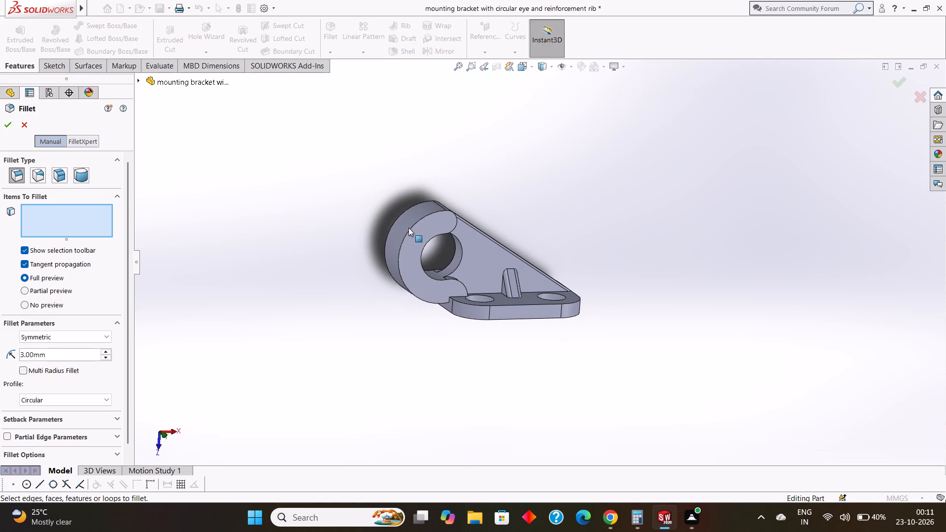
left_click(408, 229)
middle_click_drag(386, 314, 375, 308)
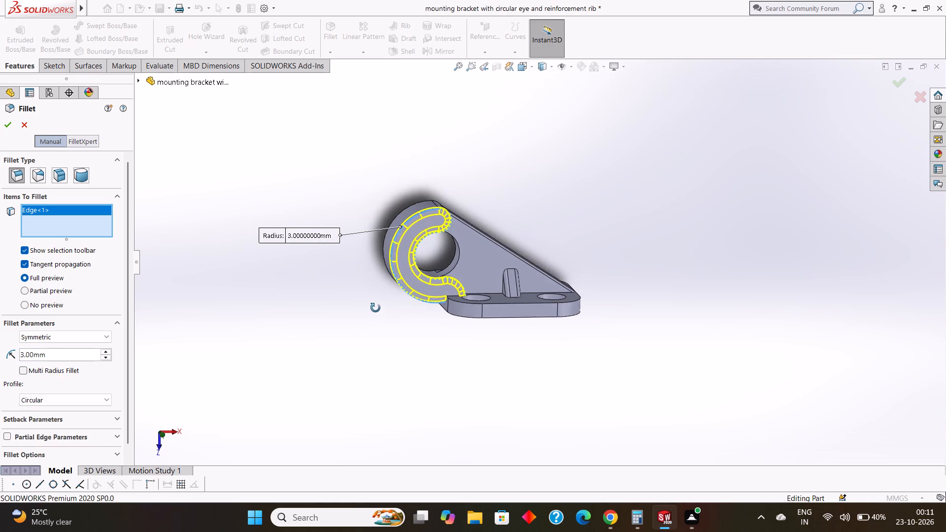
middle_click_drag(375, 308, 495, 404)
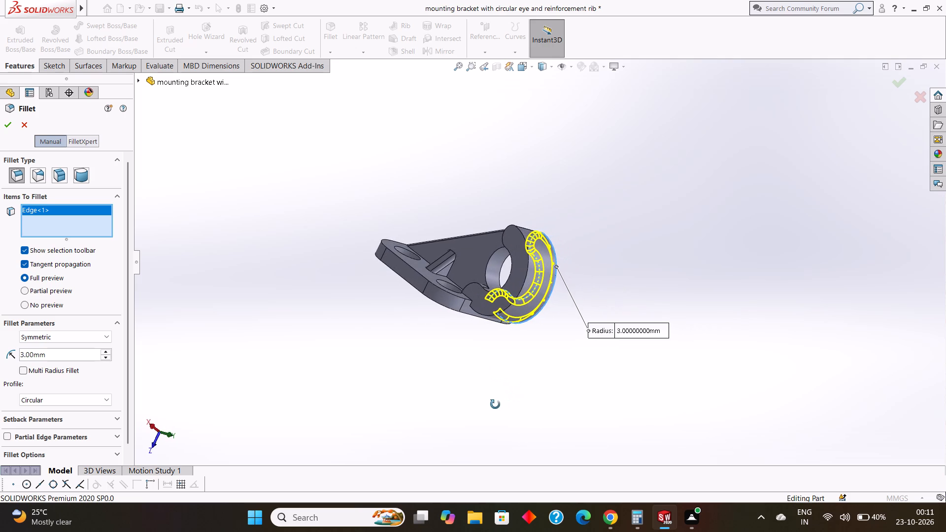
middle_click_drag(495, 404, 497, 400)
left_click(523, 232)
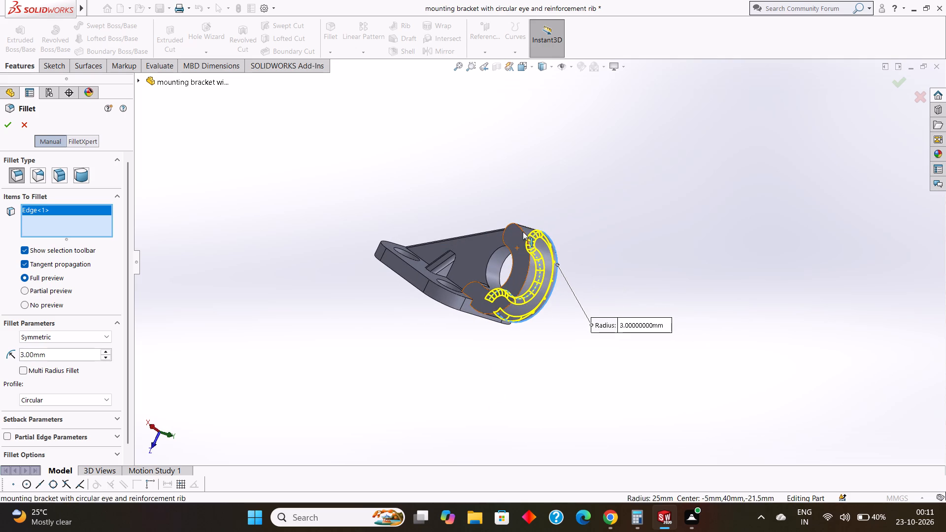
middle_click_drag(669, 285, 504, 273)
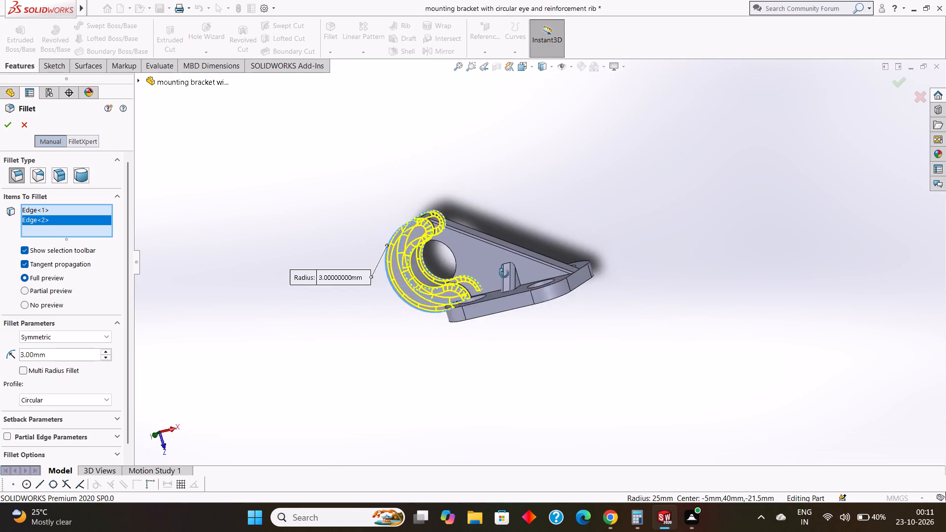
middle_click_drag(504, 273, 509, 286)
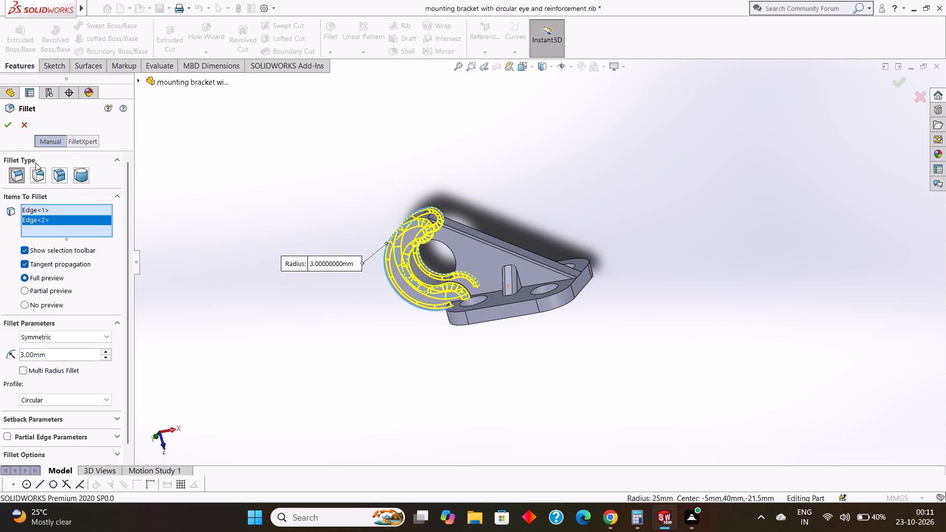
left_click(10, 127)
left_click(286, 184)
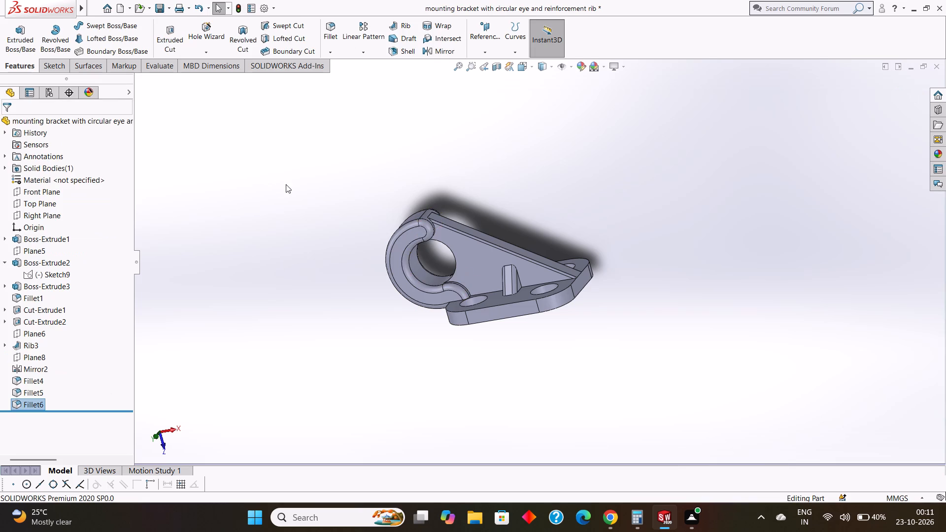
middle_click_drag(288, 183, 310, 179)
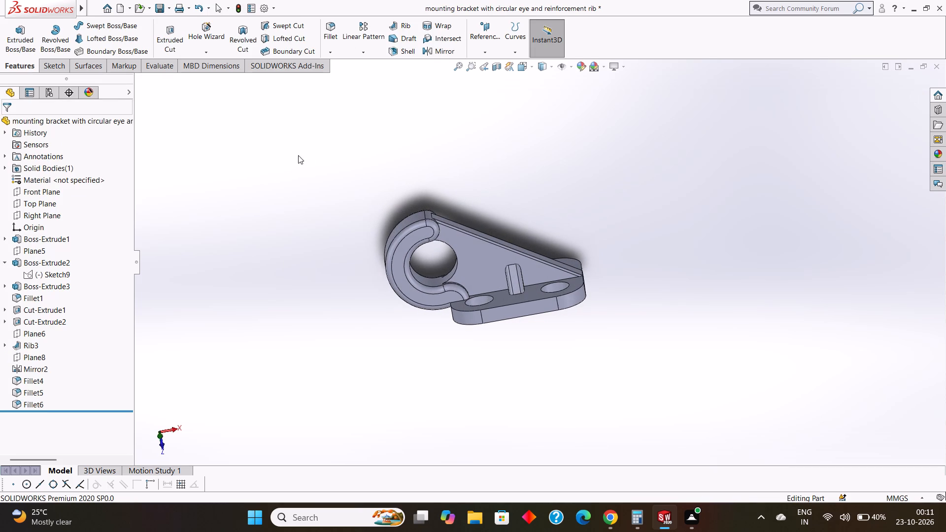
Fillet the rib-side edges of all four base plate holes with a 1 mm radius.
left_click(332, 53)
left_click(338, 61)
scroll(344, 228, "up", 1)
middle_click_drag(344, 228, 349, 202)
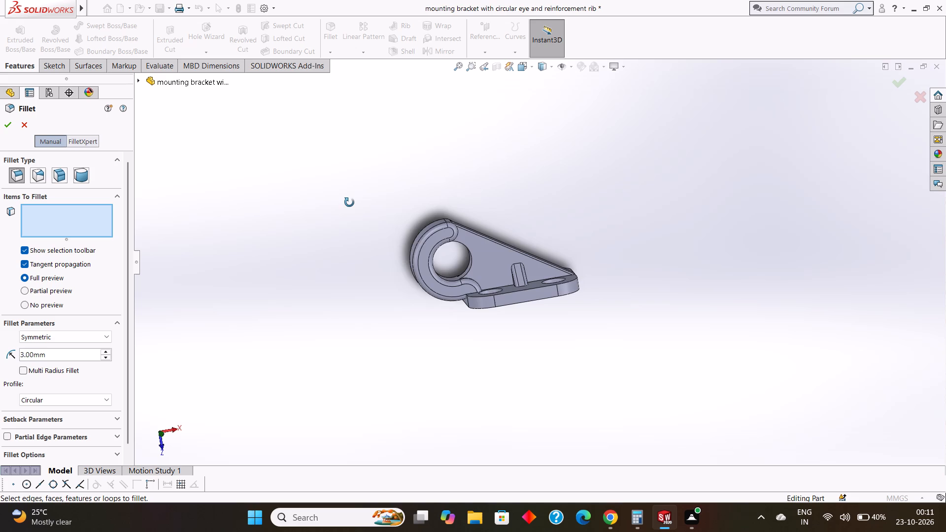
middle_click_drag(349, 202, 313, 332)
scroll(326, 295, "down", 1)
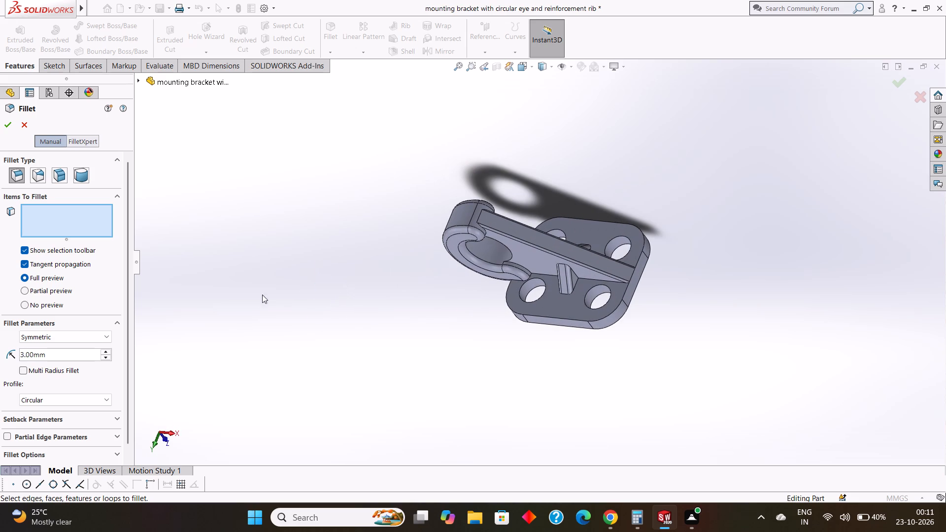
left_click(47, 354)
left_click_drag(56, 352, 4, 357)
key("BackSpace")
key("1")
key("Return")
scroll(544, 301, "down", 7)
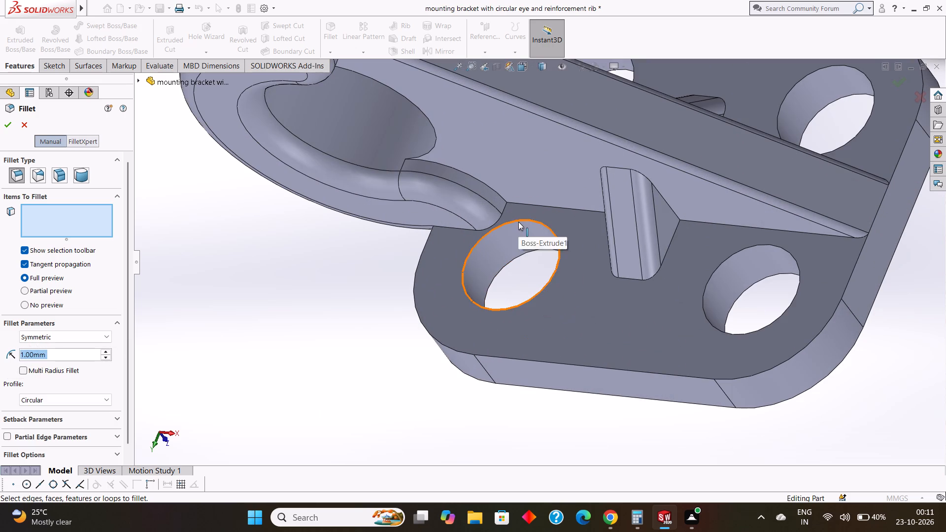
left_click(518, 221)
scroll(518, 223, "up", 3)
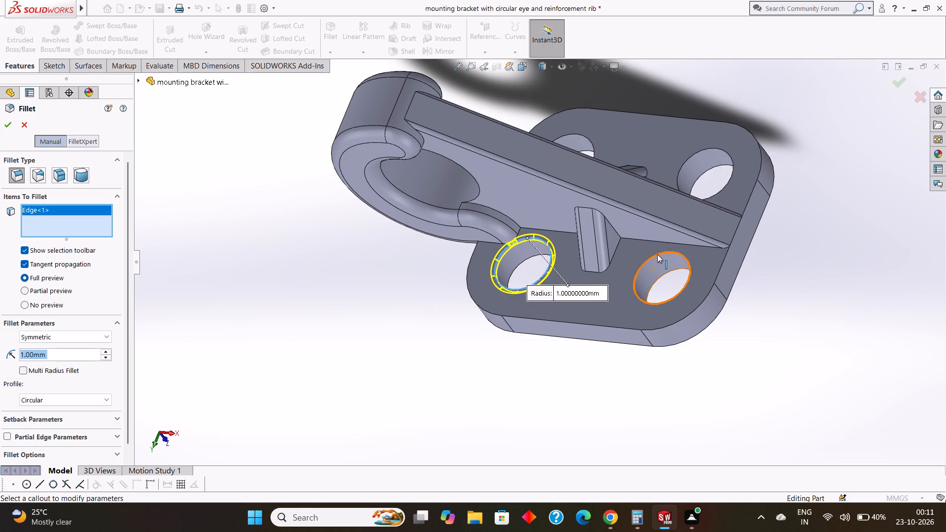
left_click(657, 254)
scroll(657, 254, "up", 4)
middle_click_drag(630, 152, 638, 212)
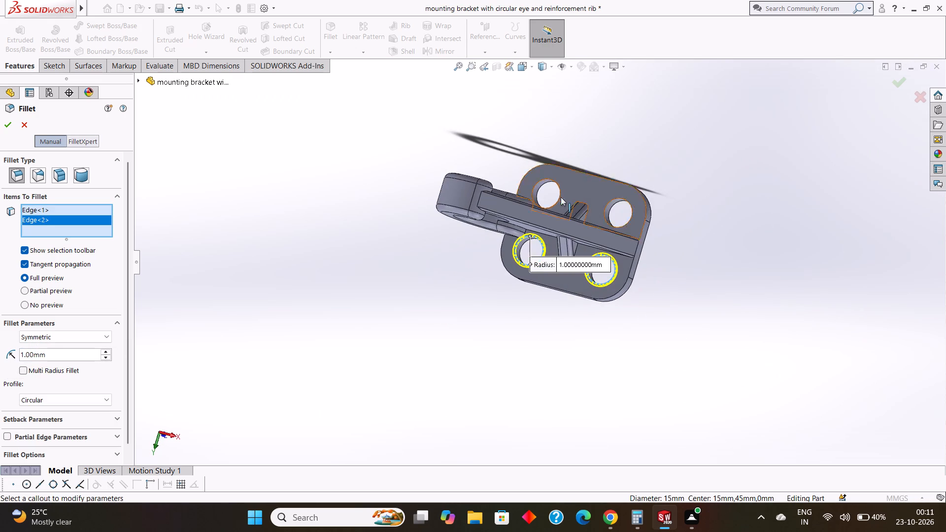
scroll(560, 189, "down", 8)
left_click(494, 204)
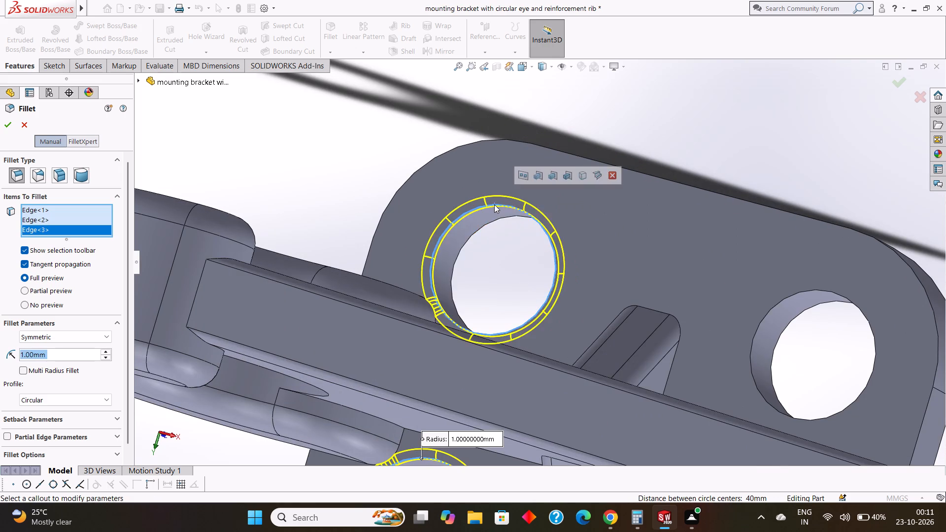
scroll(494, 204, "up", 4)
scroll(676, 278, "down", 4)
left_click(629, 267)
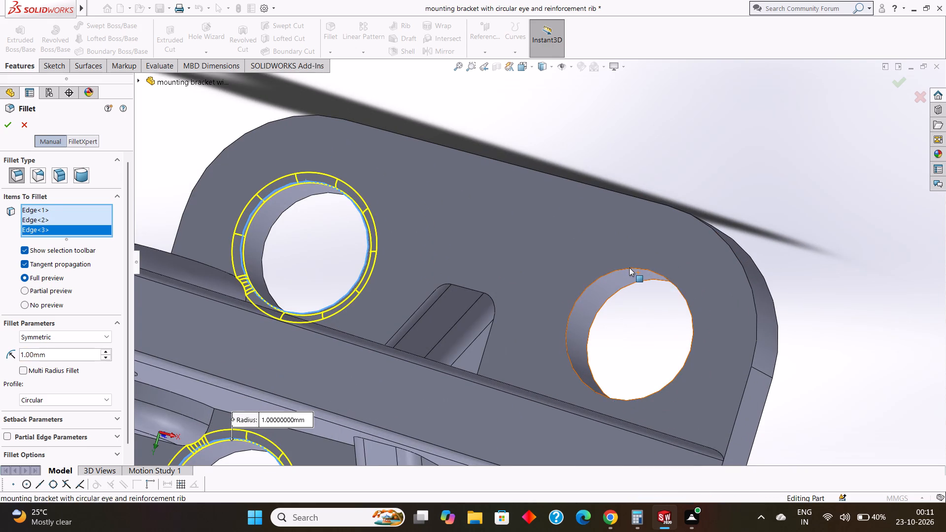
scroll(629, 267, "up", 8)
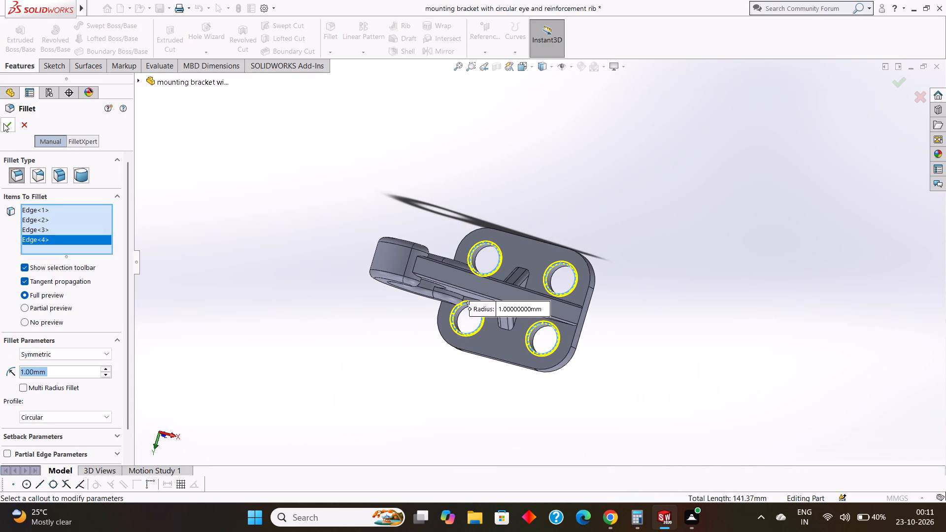
left_click(3, 123)
left_click(354, 200)
Inspect the bracket's filleted eye, ribs and base plate holes from several angles.
middle_click_drag(355, 204, 385, 154)
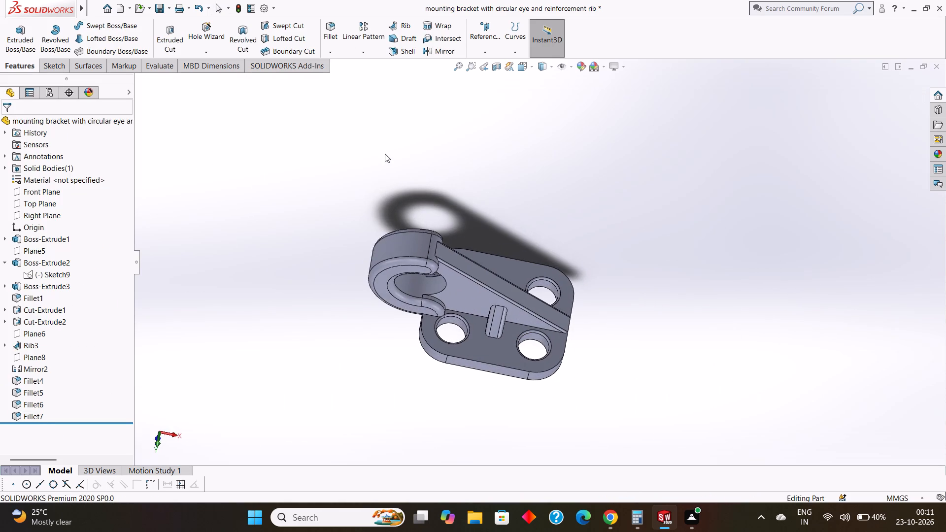
middle_click_drag(351, 300, 358, 227)
middle_click_drag(359, 288, 337, 262)
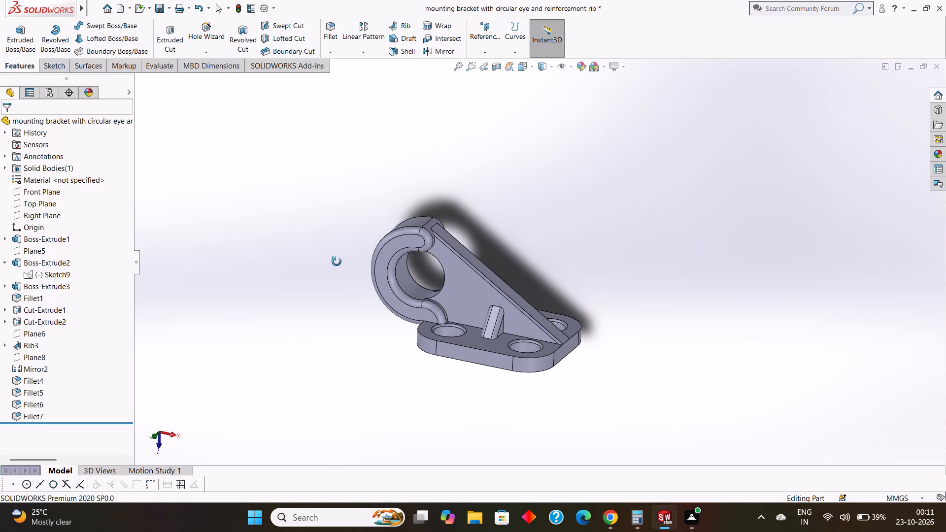
middle_click_drag(337, 262, 333, 261)
middle_click_drag(339, 270, 321, 269)
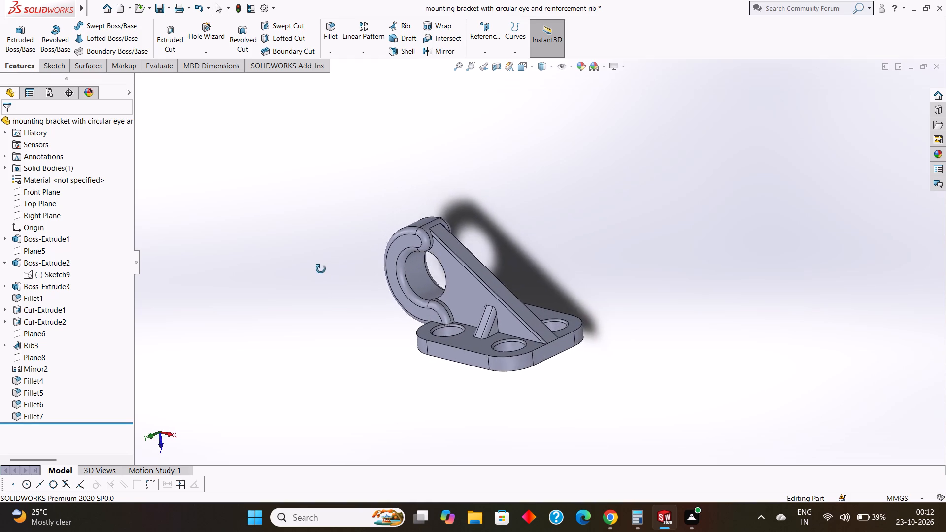
middle_click_drag(321, 269, 349, 323)
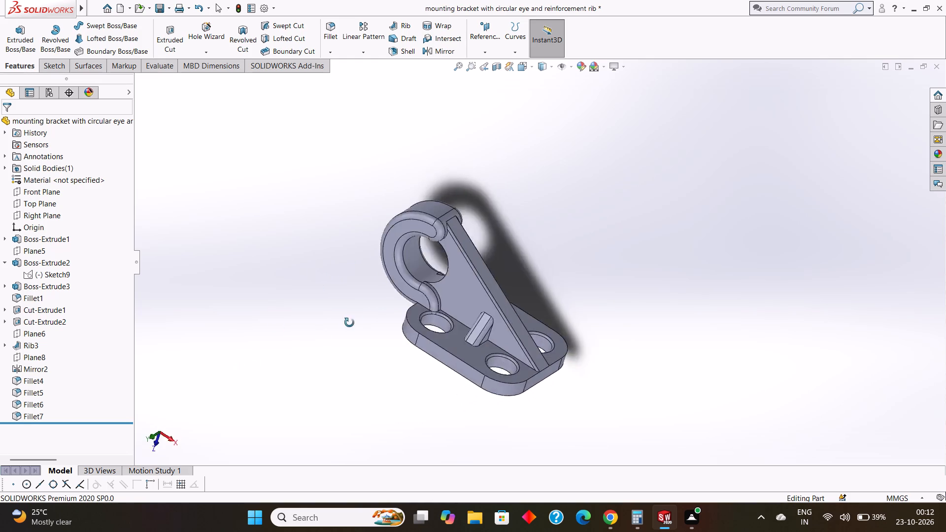
middle_click_drag(349, 323, 360, 353)
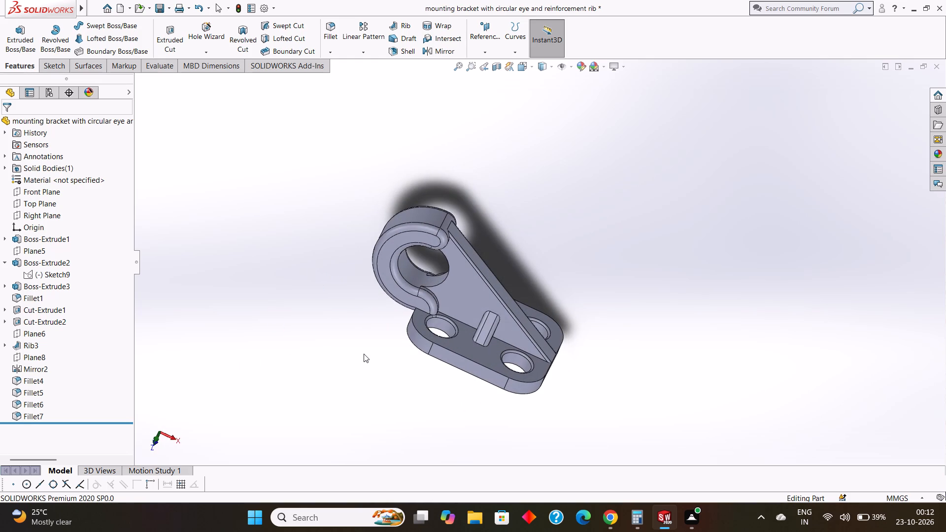
Save the bracket part file.
key("ctrl+s")
key("ctrl+s")
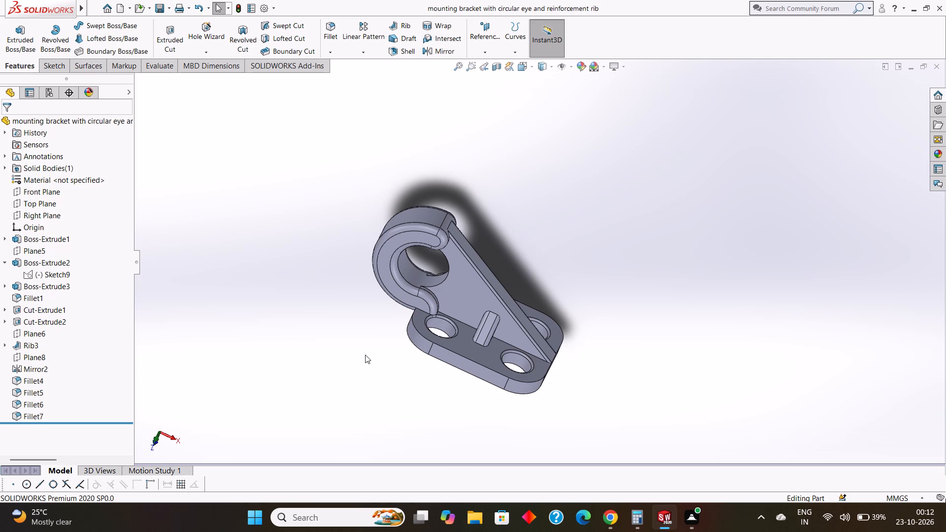
key("ctrl+s")
key("ctrl+s")
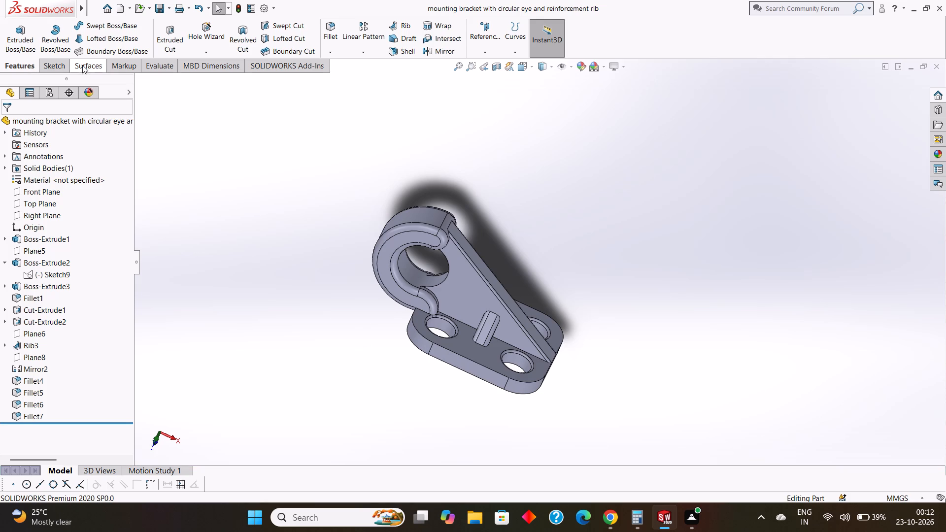
Export the part as an Adobe PDF named "mounting bracket with circular eye and reinforcement rib" in the tryfuji folder.
left_click(55, 64)
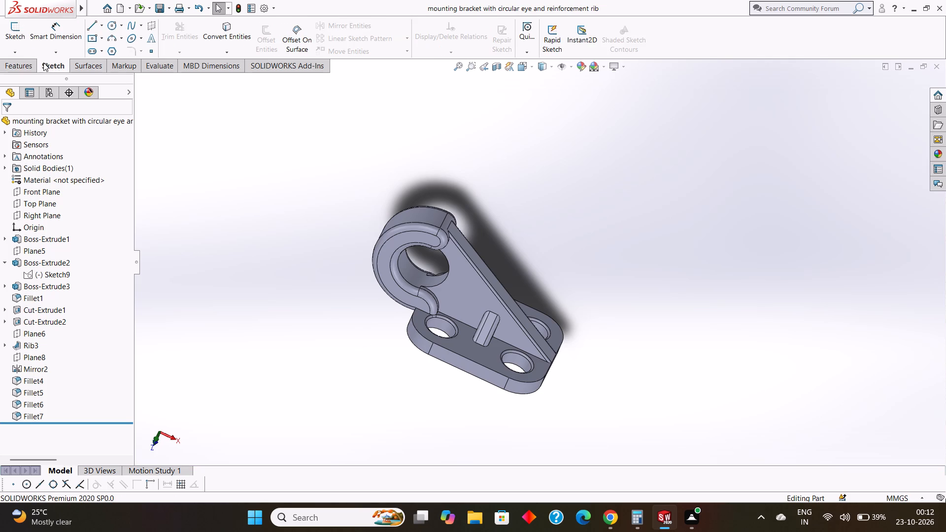
left_click(168, 10)
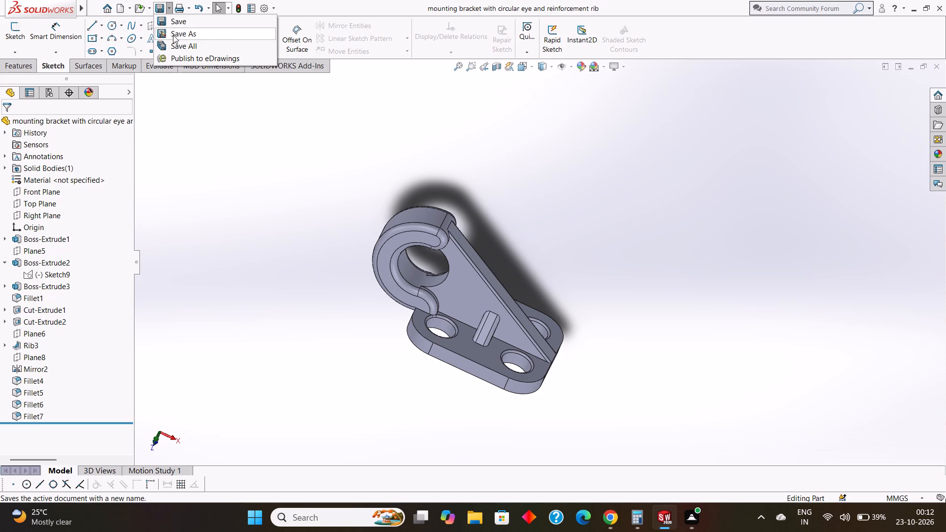
left_click(173, 35)
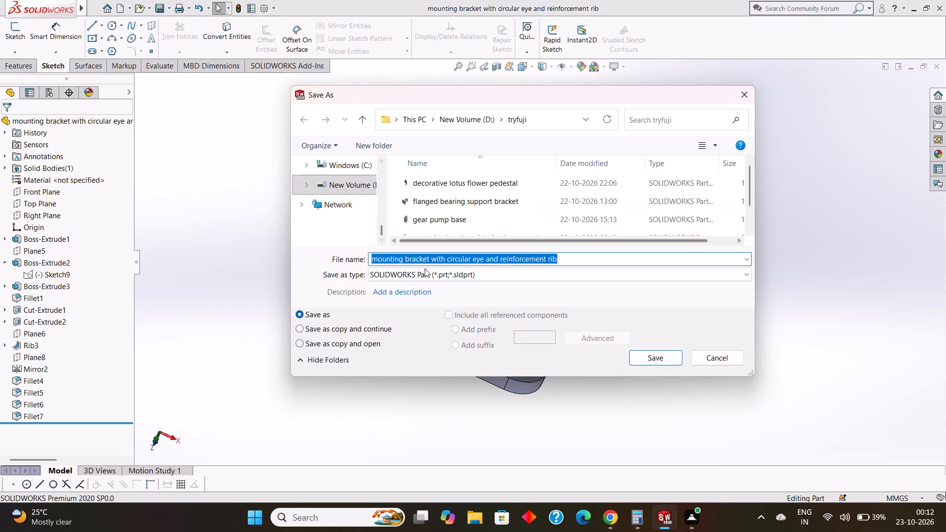
left_click(429, 274)
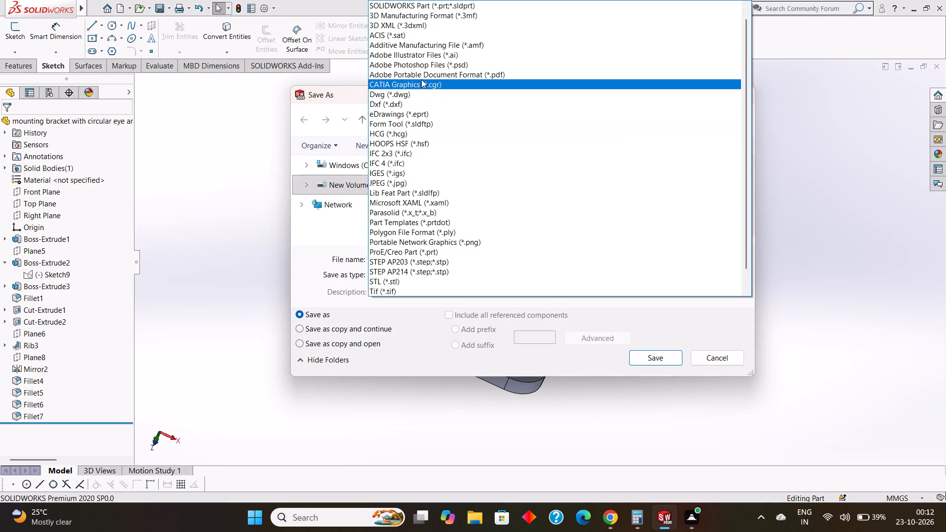
left_click(421, 78)
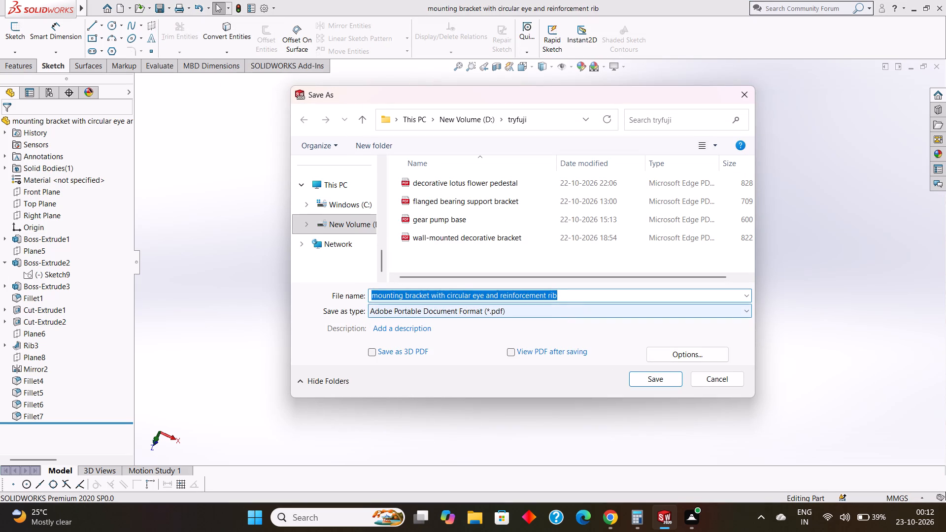
left_click(575, 297)
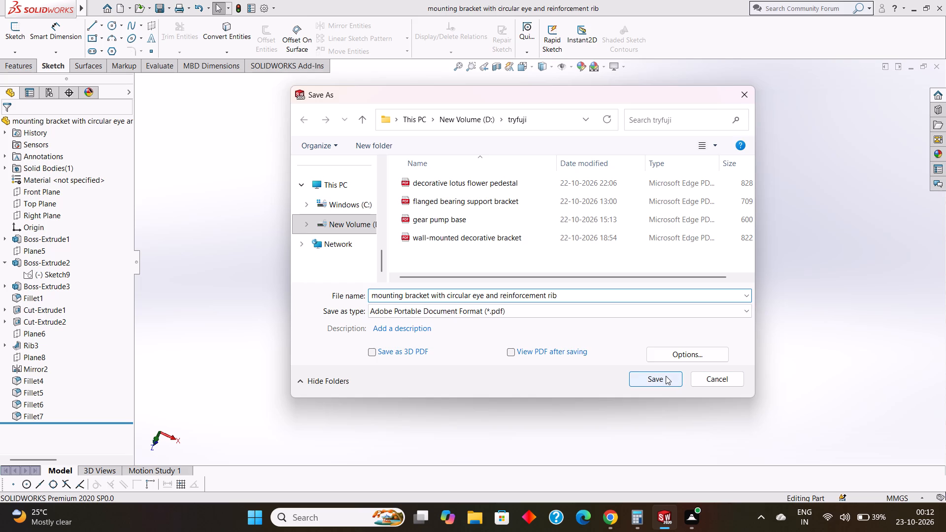
left_click(666, 376)
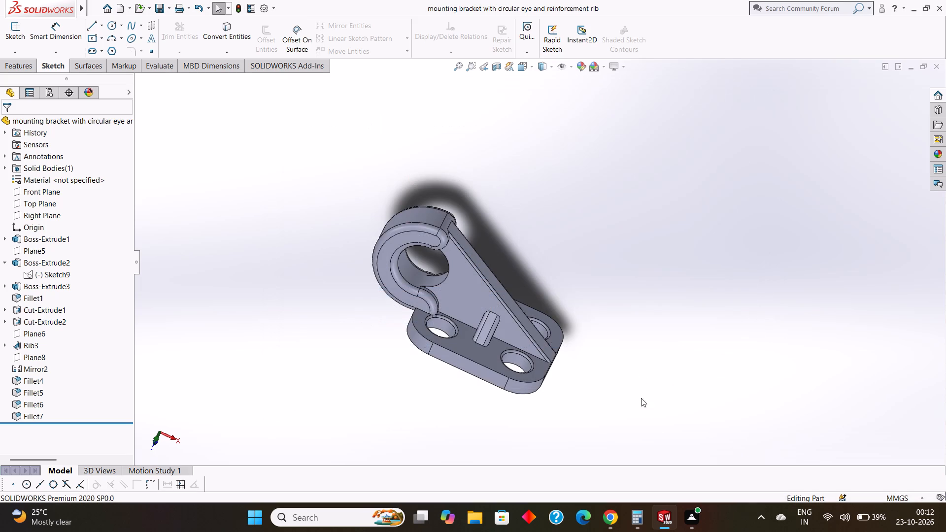